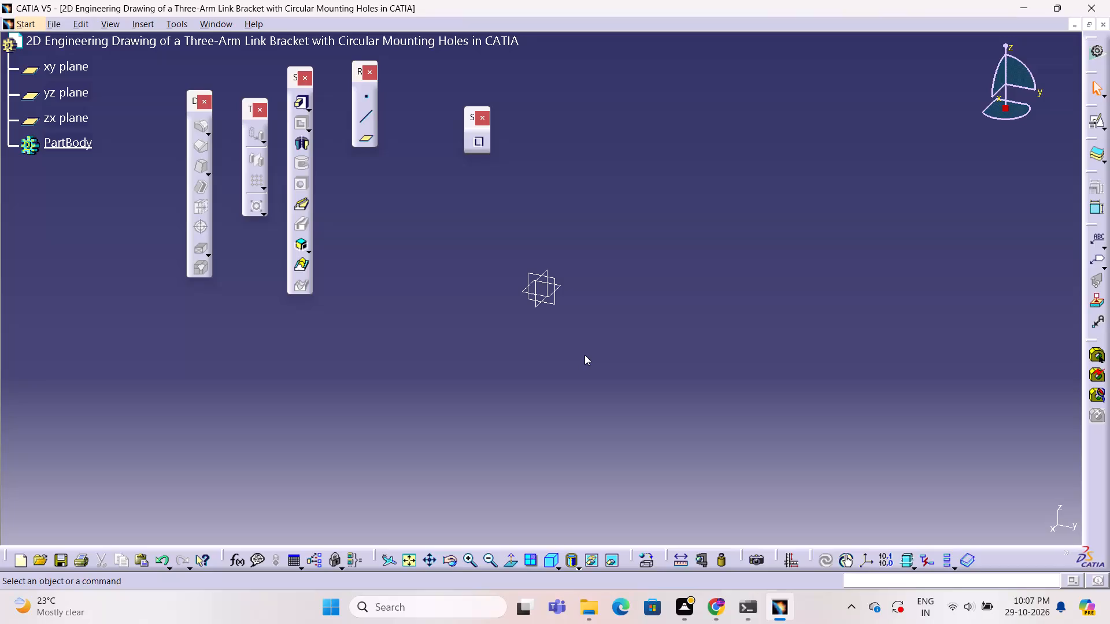
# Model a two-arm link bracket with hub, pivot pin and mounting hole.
# Open a positioned sketch on the yz plane with implicit origin and orientation.
pyautogui.click(555, 284)
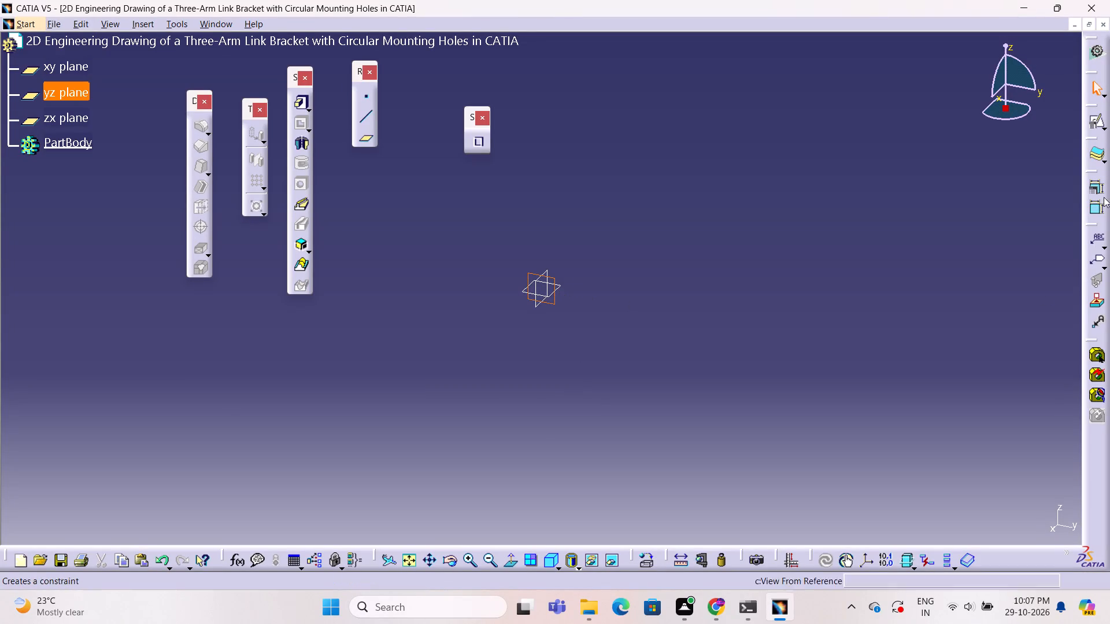
pyautogui.click(1091, 128)
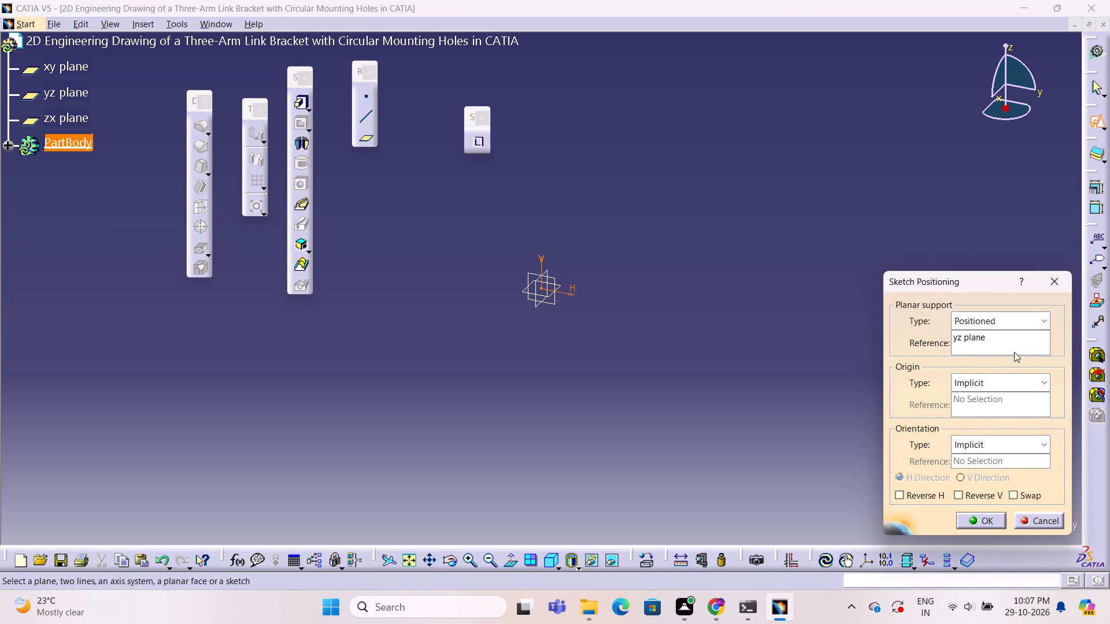
pyautogui.click(980, 522)
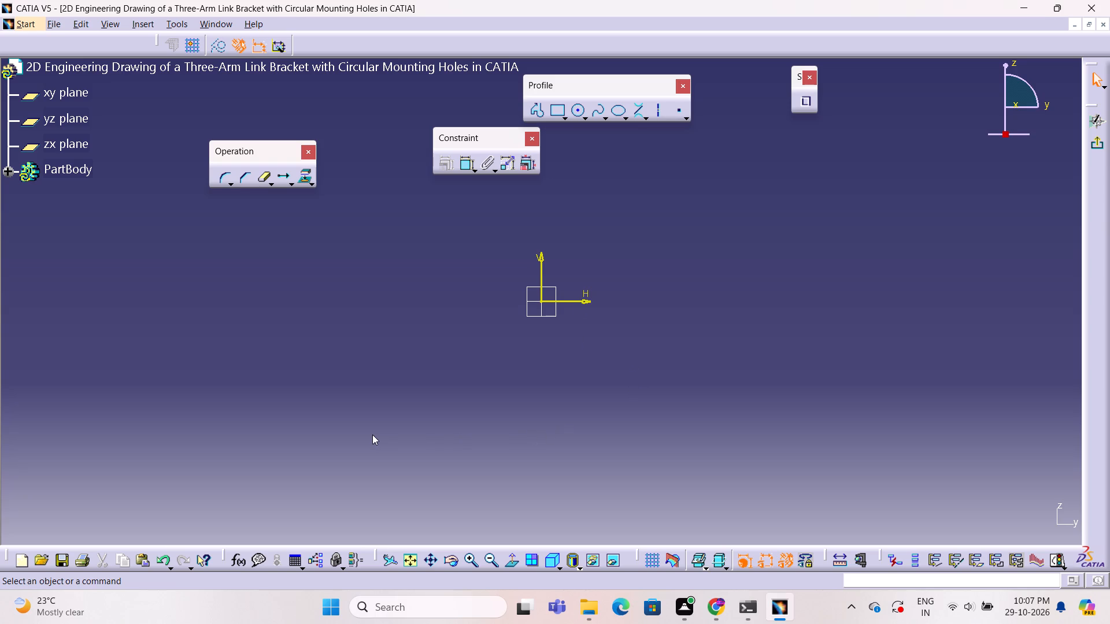
# Sketch two nested circles centred at the sketch origin, about 62 mm and about 41 mm in diameter.
pyautogui.click(576, 112)
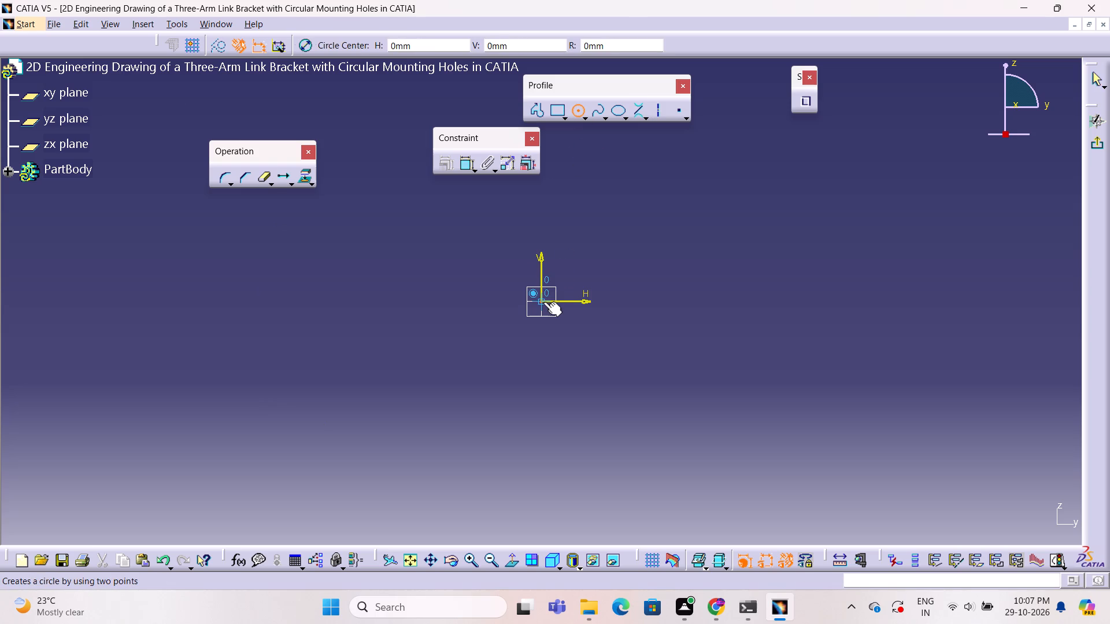
pyautogui.click(543, 302)
pyautogui.click(569, 358)
pyautogui.click(716, 329)
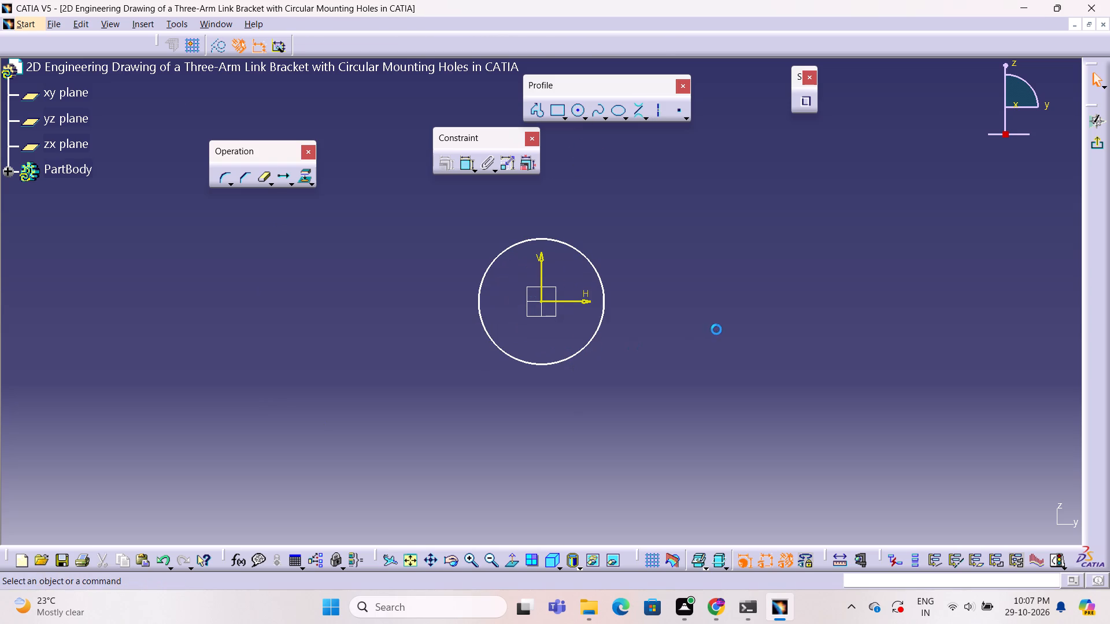
pyautogui.click(577, 113)
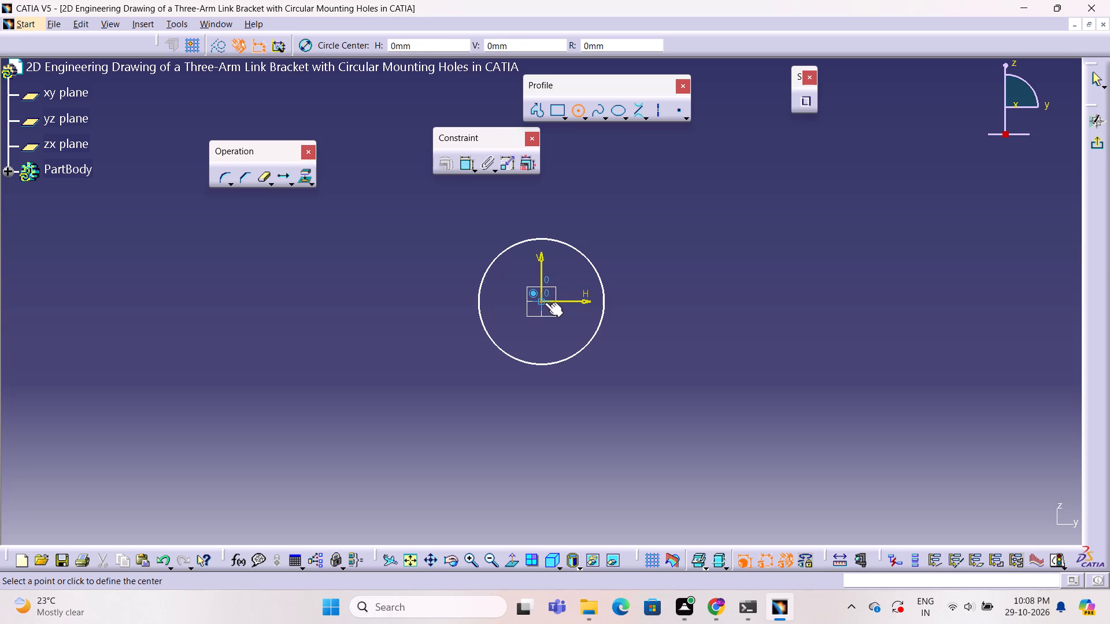
pyautogui.click(545, 303)
pyautogui.click(566, 337)
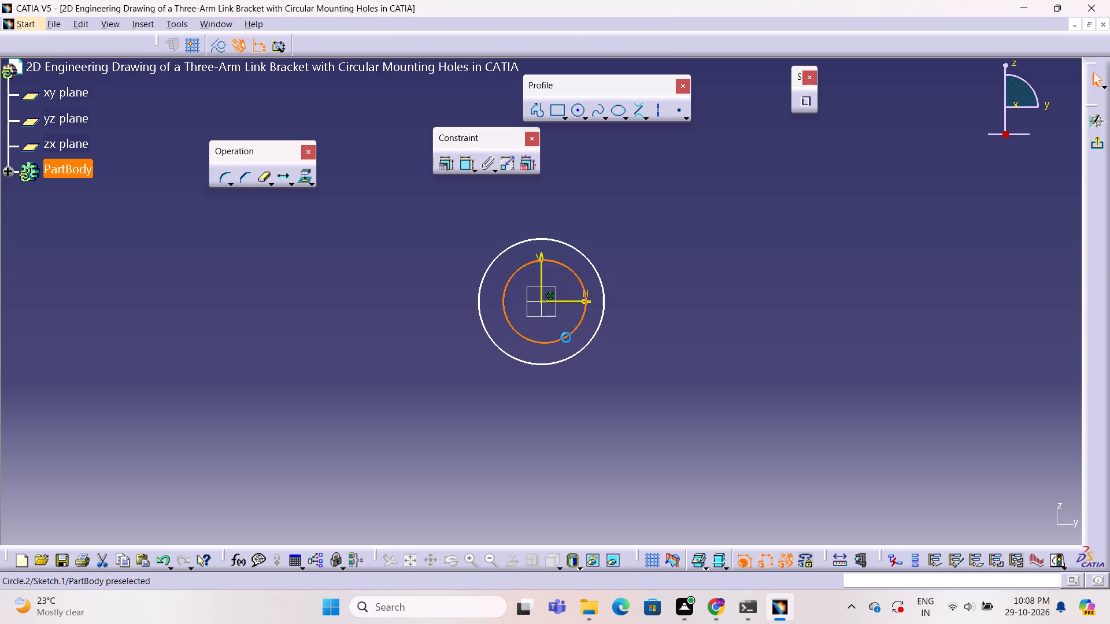
pyautogui.click(674, 325)
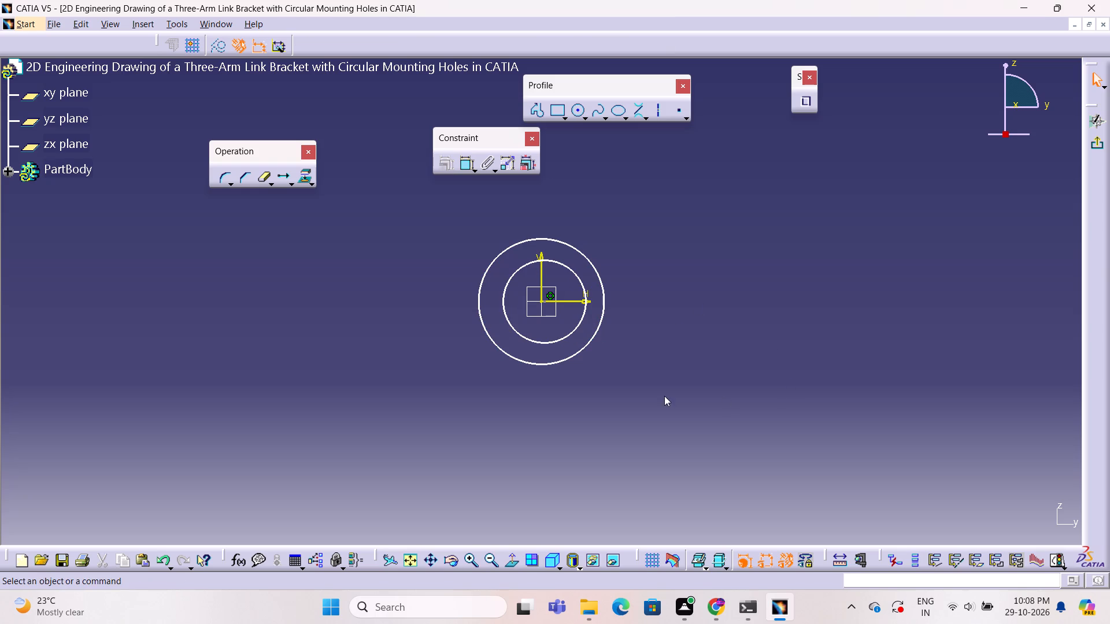
pyautogui.click(752, 222)
# Add a diameter dimension to the inner circle.
pyautogui.click(461, 164)
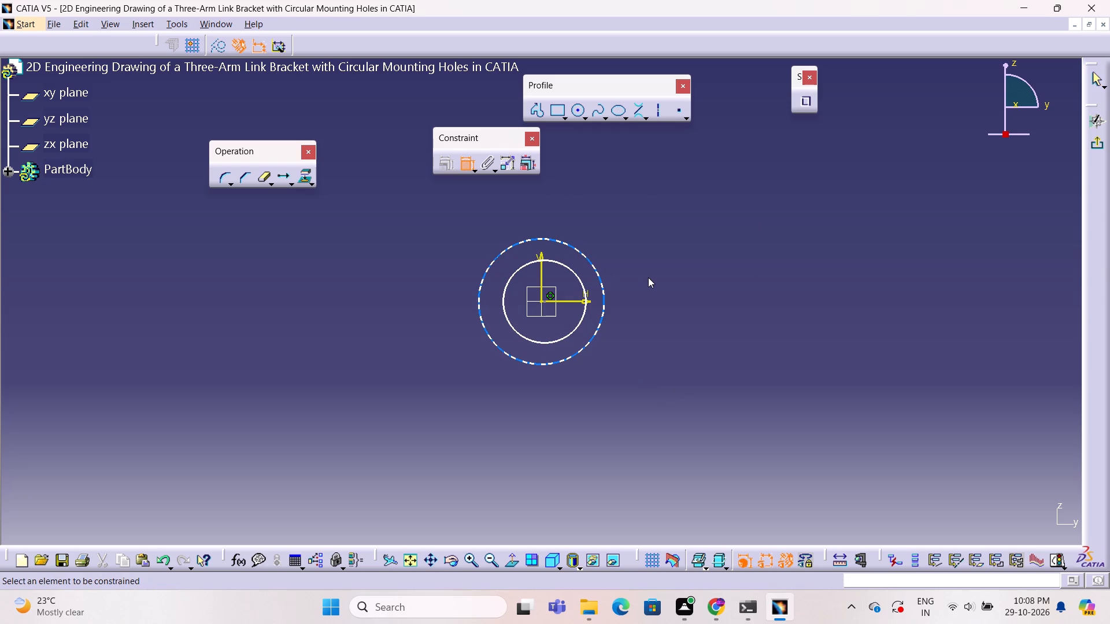
pyautogui.click(580, 277)
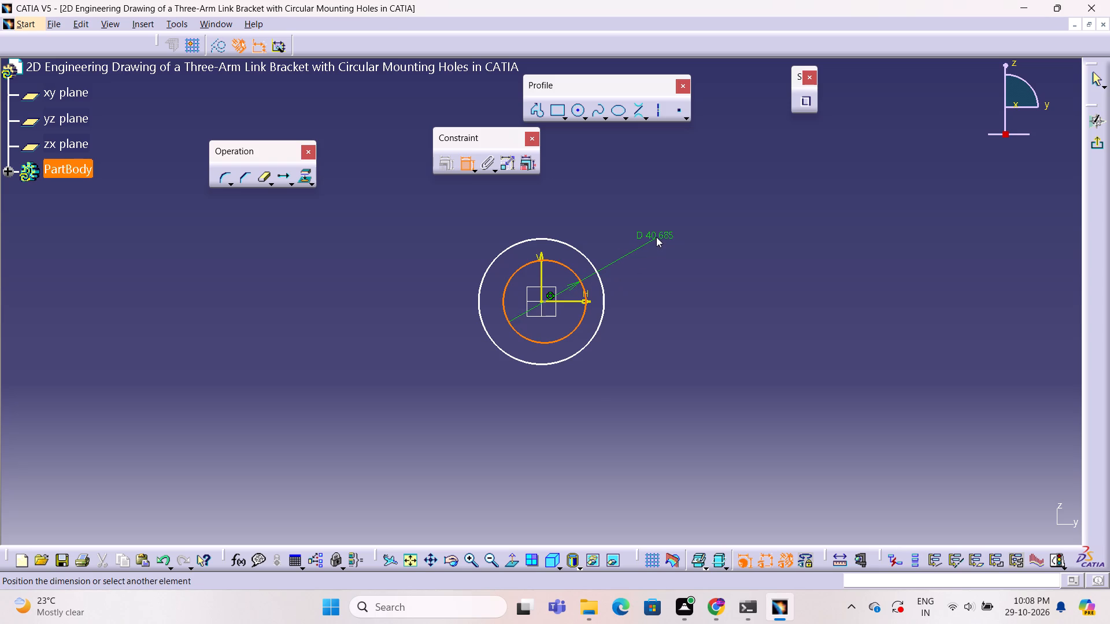
pyautogui.click(656, 237)
pyautogui.press('Escape')
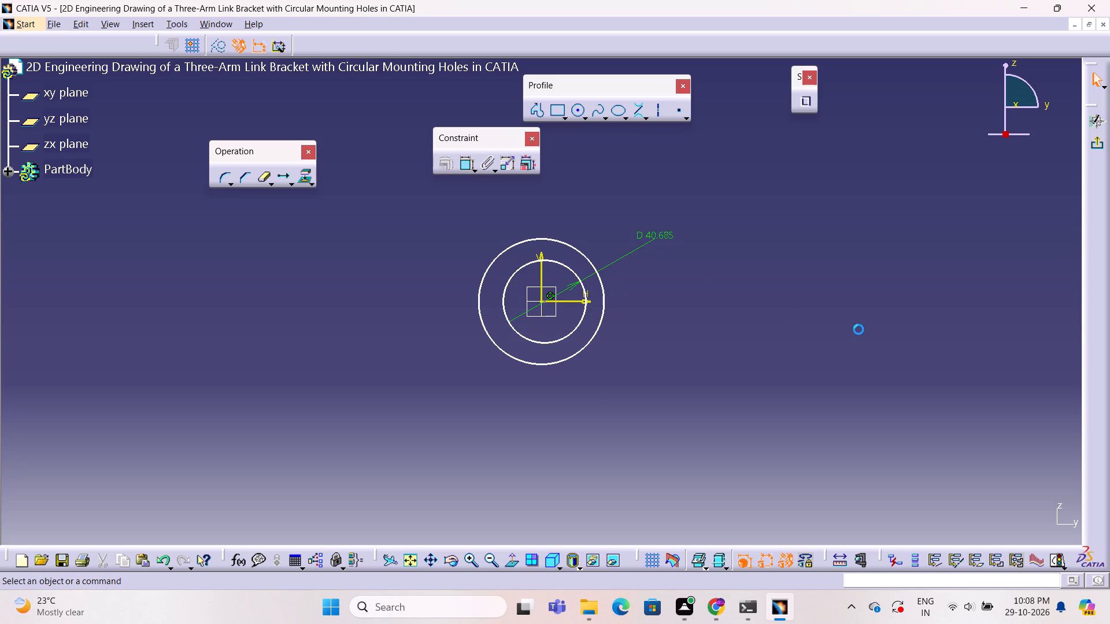
# Constrain the inner circle's centre to be coincident with the sketch origin.
pyautogui.keyDown('ctrl'); pyautogui.click(543, 302); pyautogui.keyUp('ctrl')
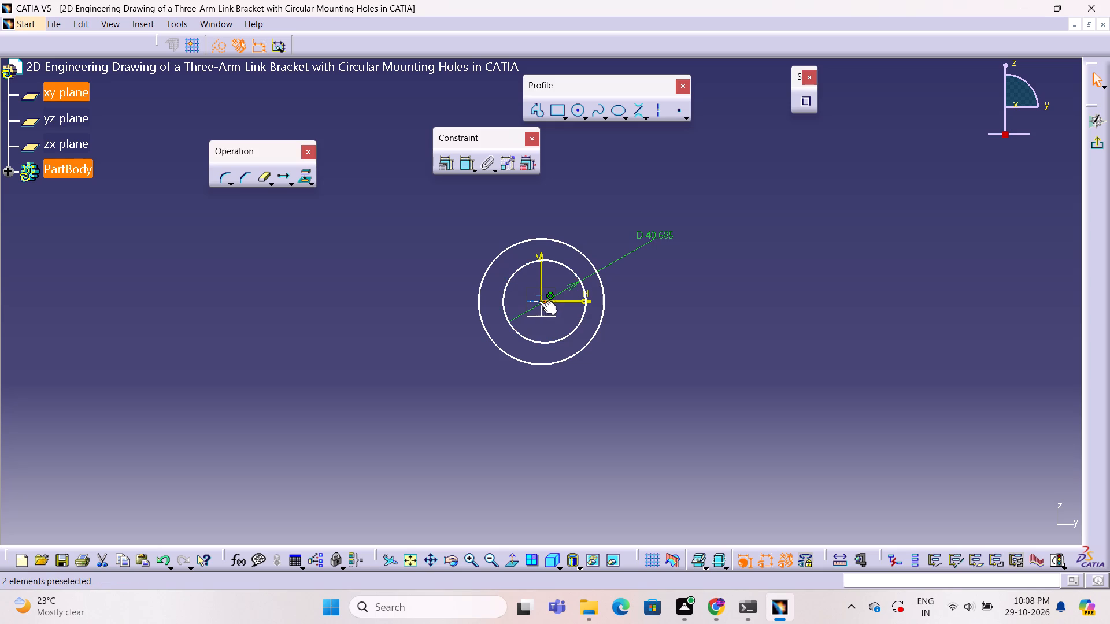
pyautogui.keyDown('ctrl'); pyautogui.click(539, 300); pyautogui.keyUp('ctrl')
pyautogui.keyDown('ctrl'); pyautogui.moveTo(569, 303); pyautogui.dragTo(582, 259, button='middle'); pyautogui.keyUp('ctrl')
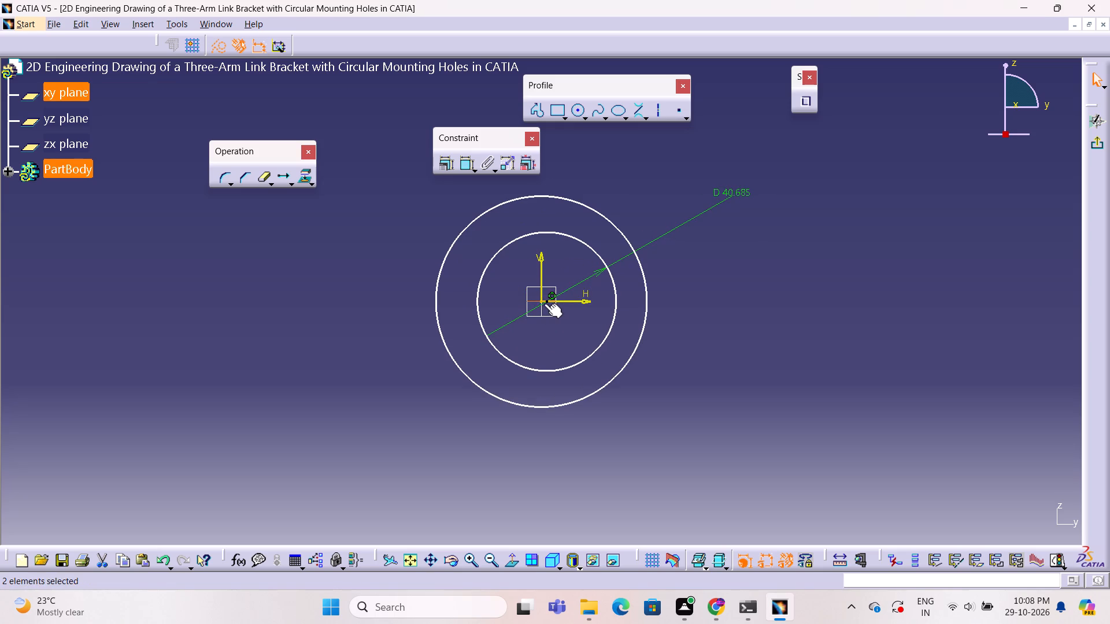
pyautogui.keyDown('ctrl'); pyautogui.click(541, 302); pyautogui.keyUp('ctrl')
pyautogui.keyDown('ctrl'); pyautogui.click(530, 299); pyautogui.keyUp('ctrl')
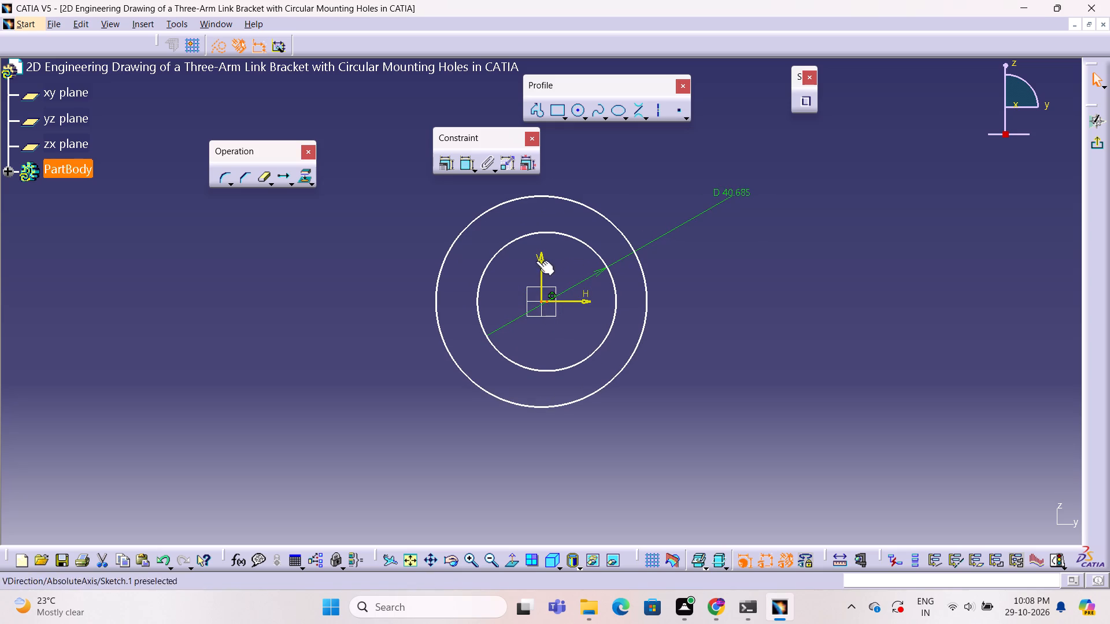
pyautogui.click(448, 166)
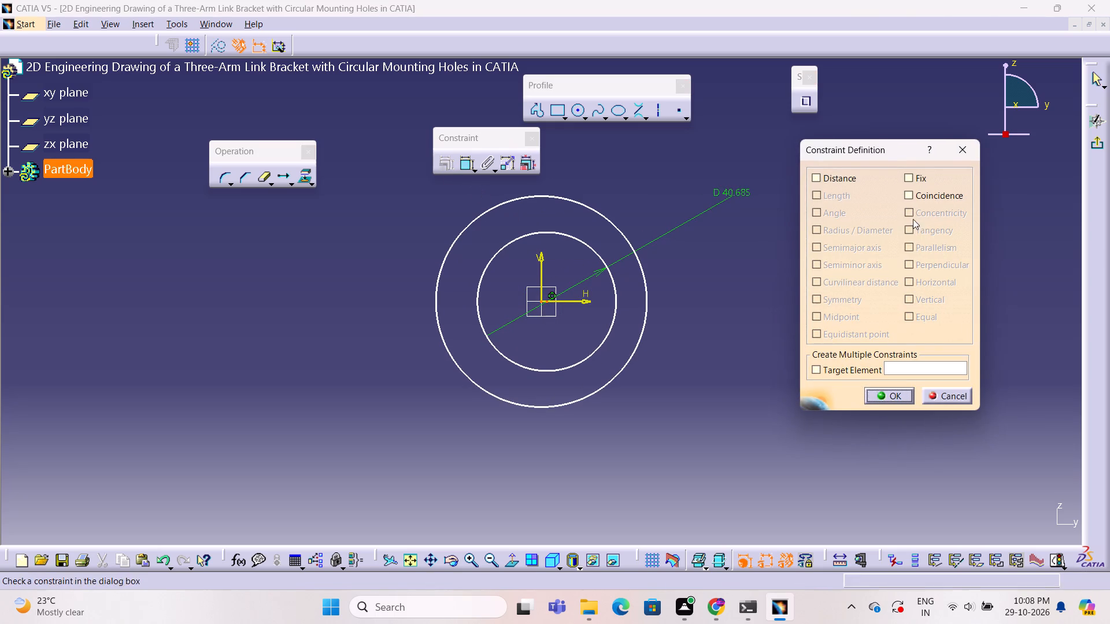
pyautogui.click(908, 197)
pyautogui.click(896, 397)
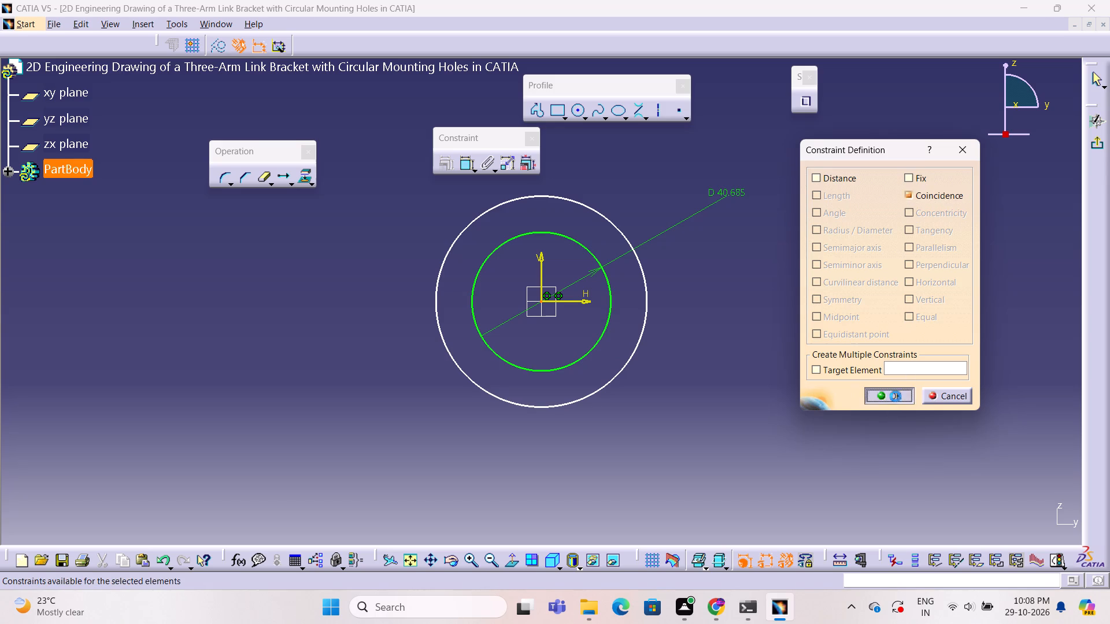
pyautogui.click(728, 396)
# Add a diameter dimension to the outer circle.
pyautogui.click(461, 163)
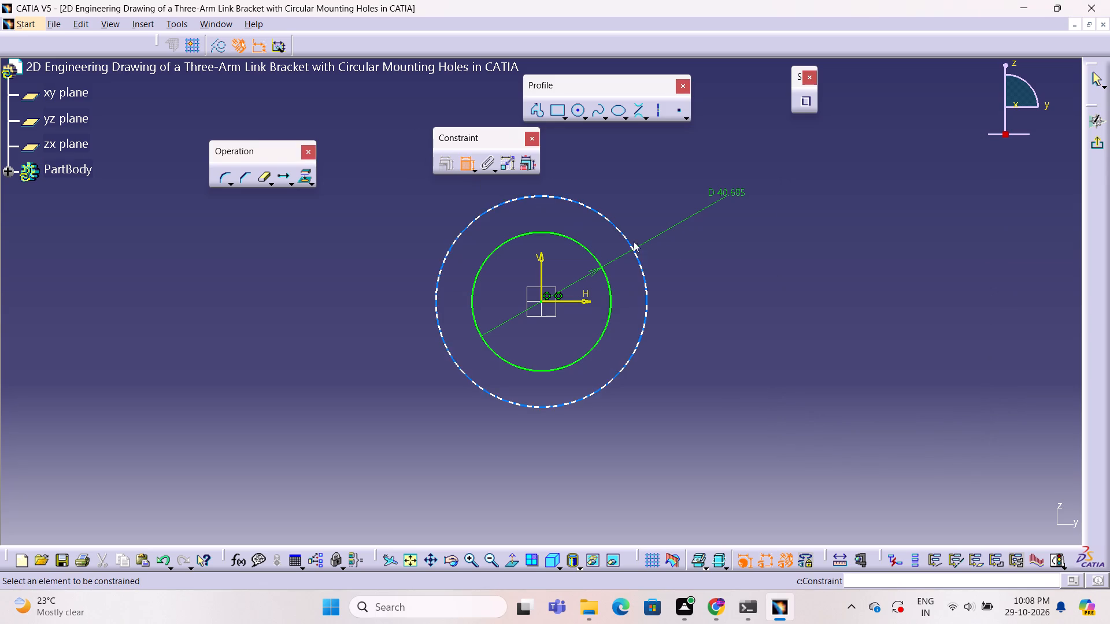
pyautogui.click(623, 231)
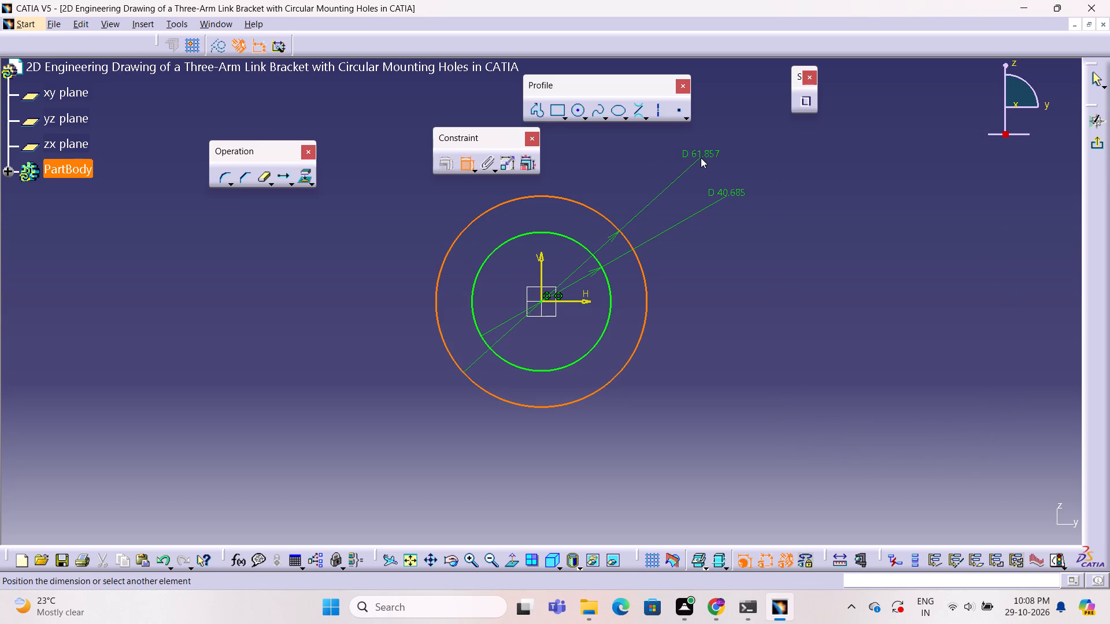
pyautogui.click(701, 158)
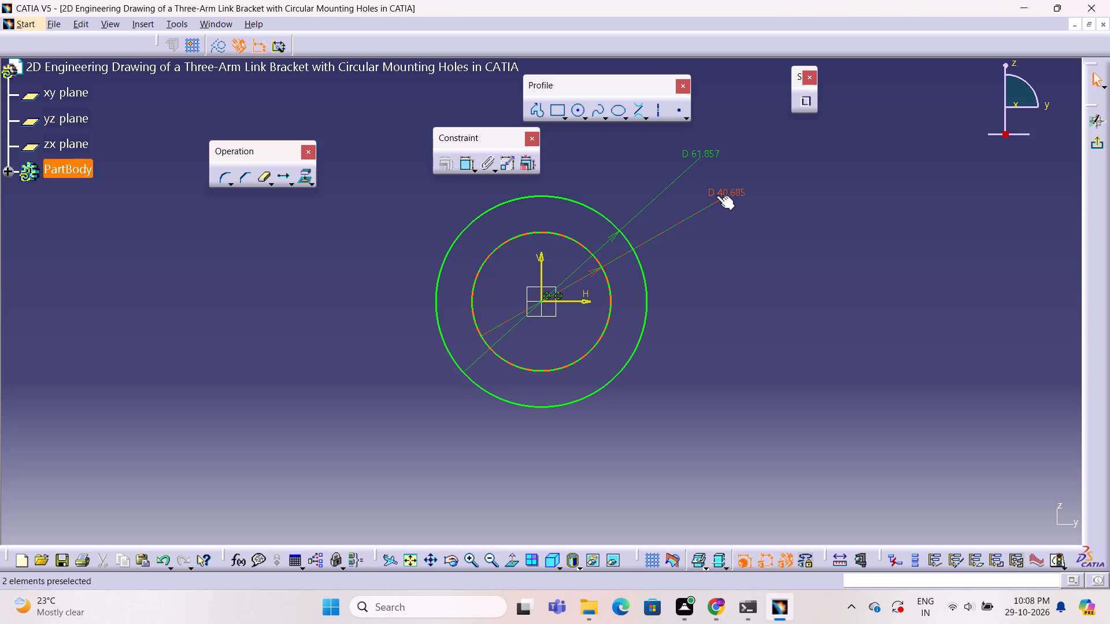
# Set the inner circle's diameter to 40 mm.
pyautogui.doubleClick(731, 194)
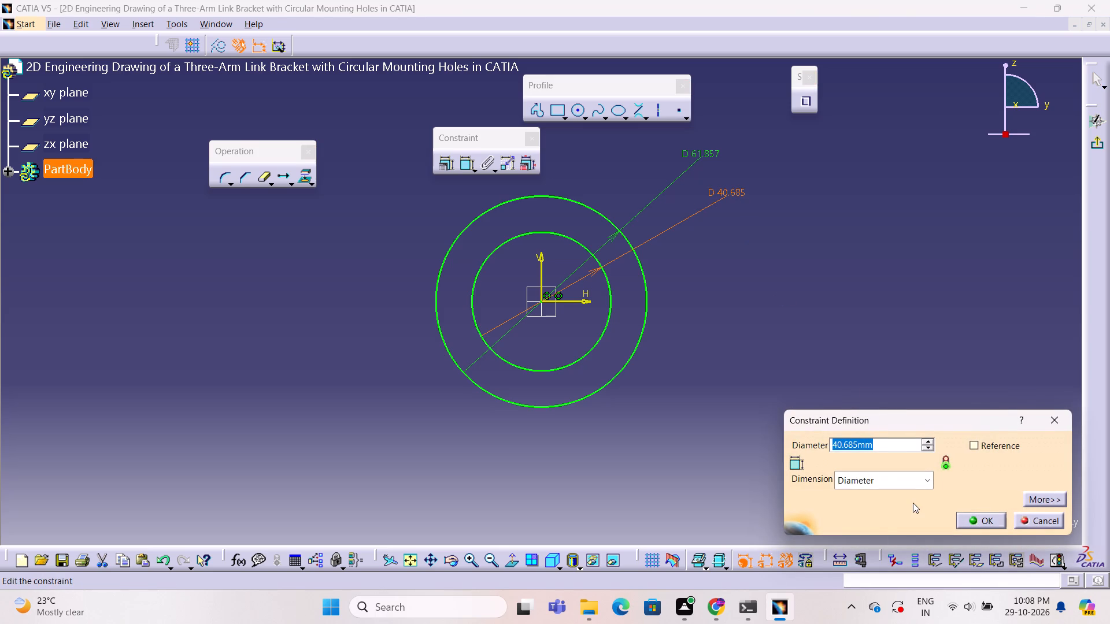
pyautogui.press('4')
pyautogui.press('0')
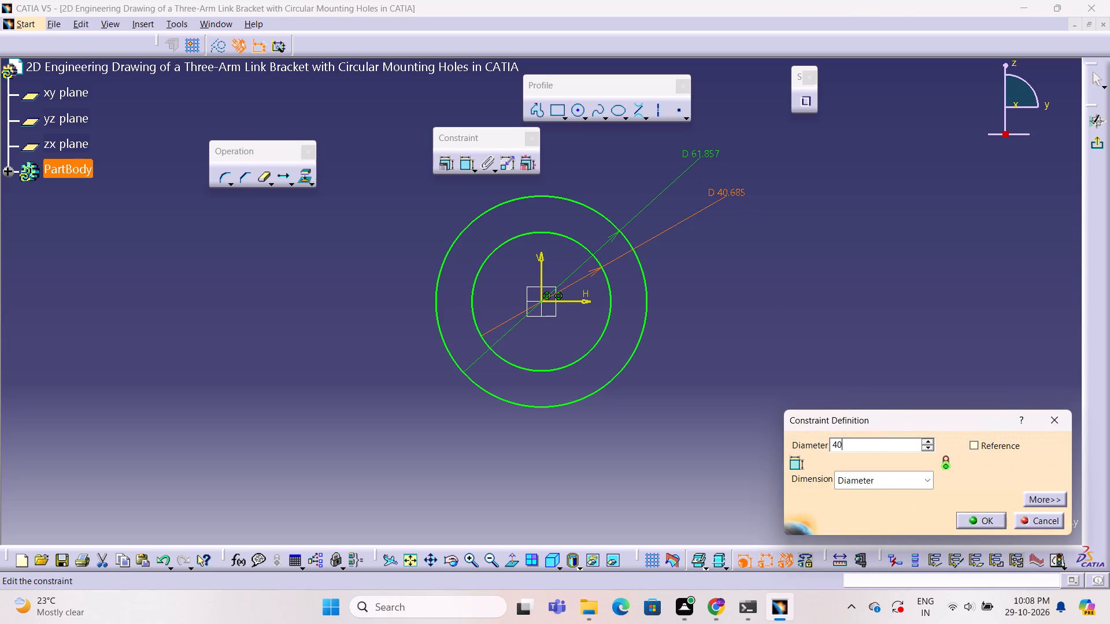
pyautogui.click(987, 522)
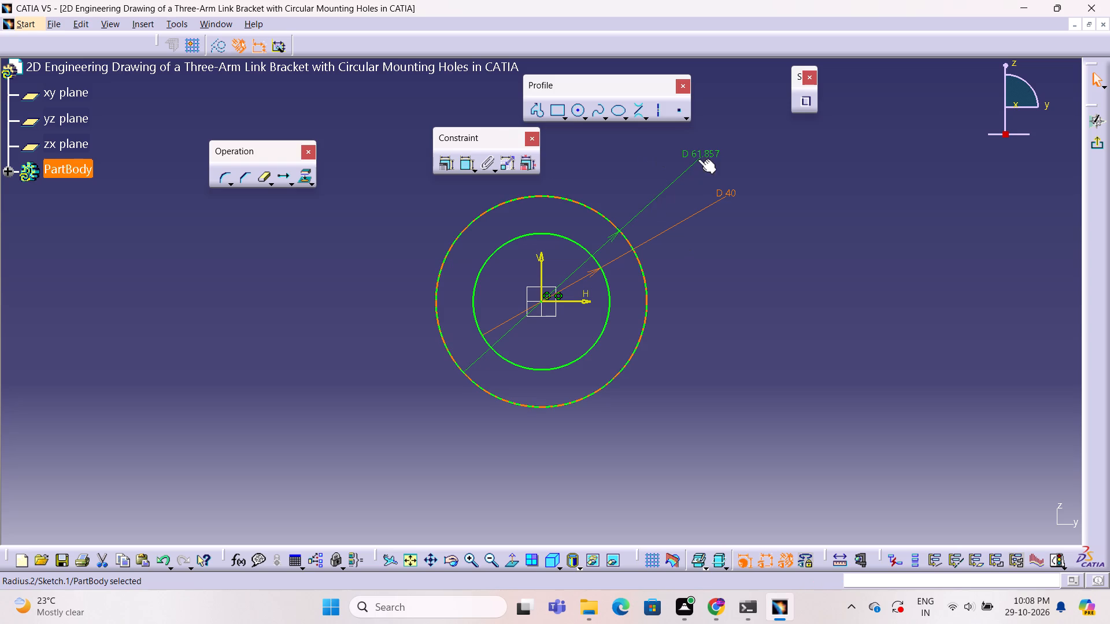
# Switch the outer circle's dimension from diameter to radius and set it to 30 mm.
pyautogui.doubleClick(705, 152)
pyautogui.click(916, 479)
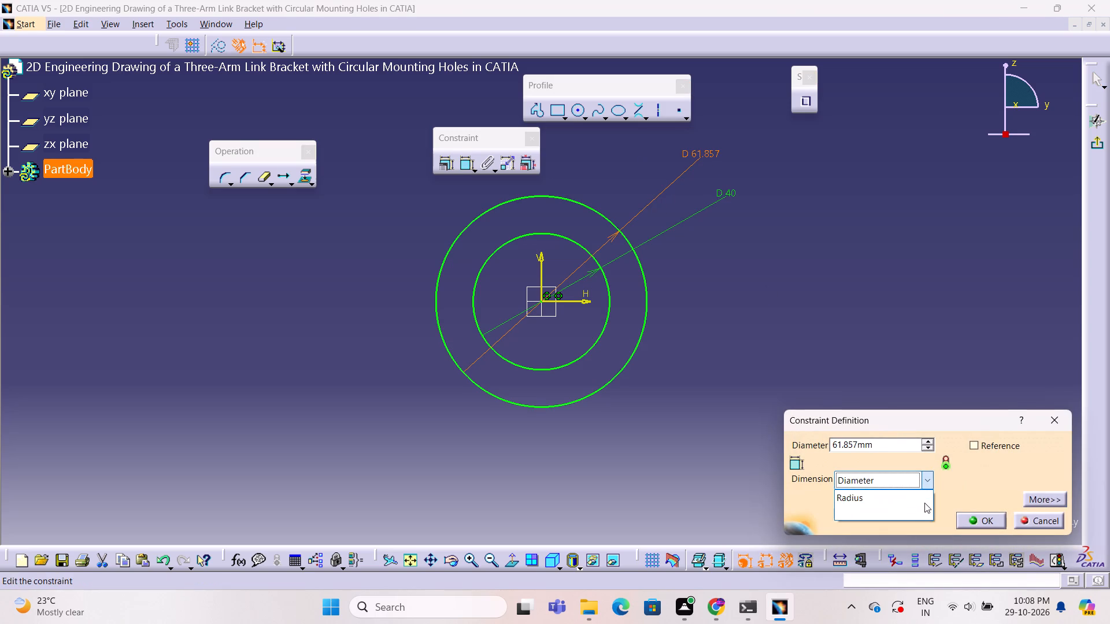
pyautogui.click(924, 502)
pyautogui.doubleClick(886, 443)
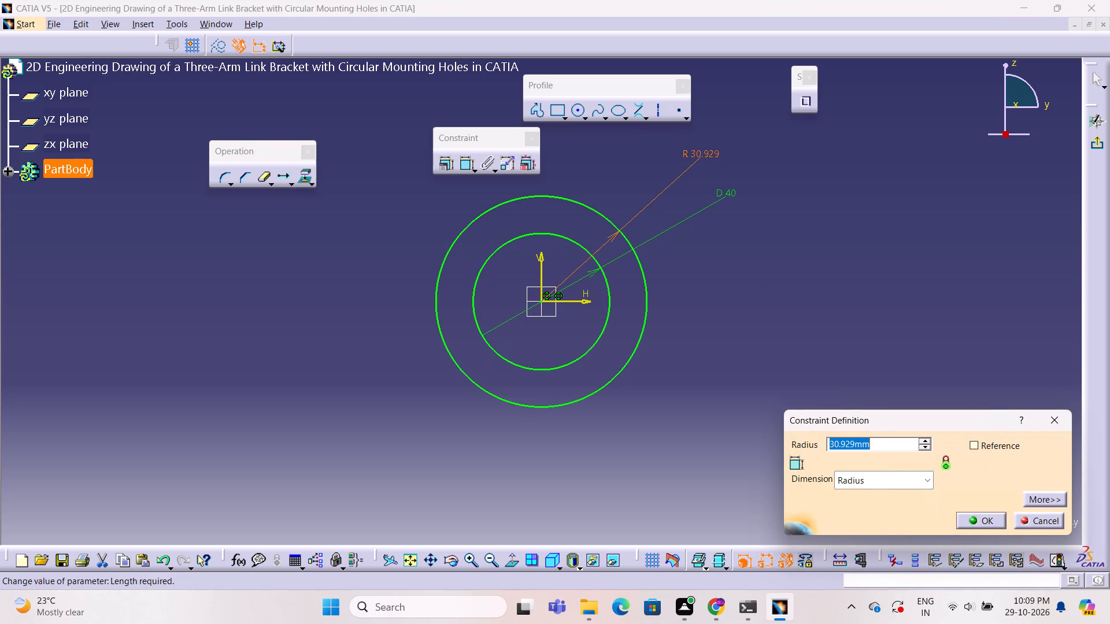
pyautogui.write('30')
pyautogui.click(986, 525)
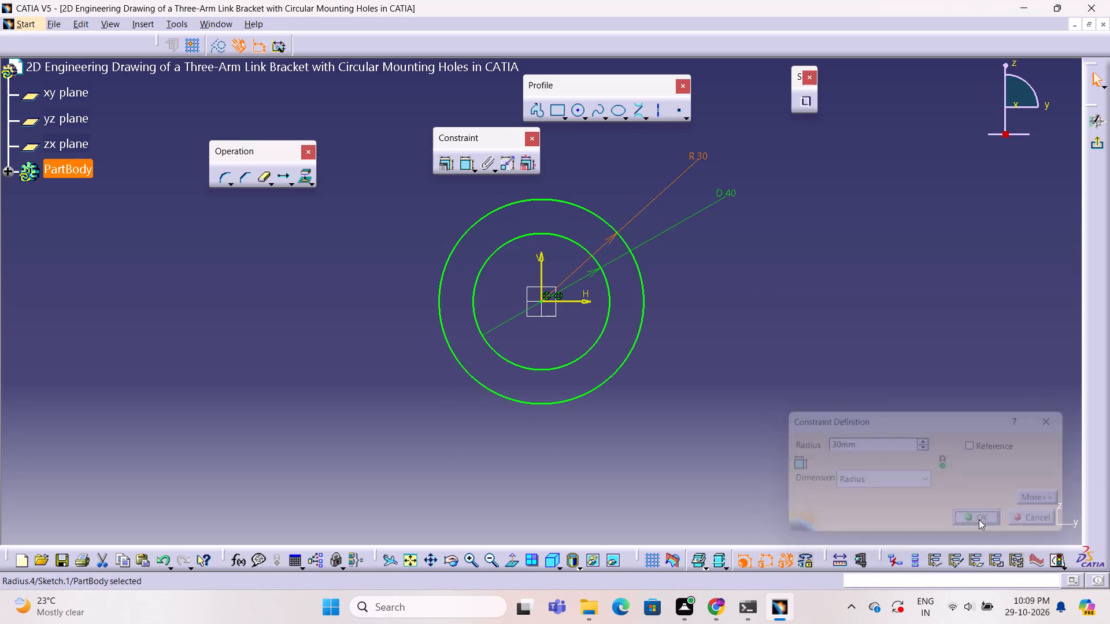
pyautogui.click(801, 430)
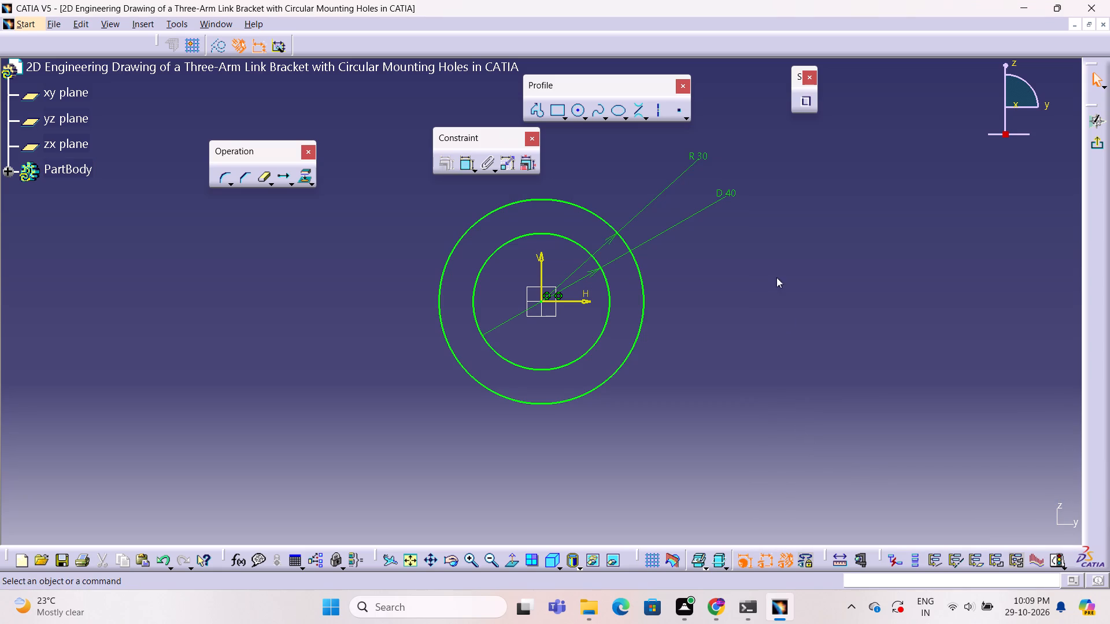
# Sketch a circle centred on the vertical axis about 139 mm above the origin for the upper arm.
pyautogui.keyDown('ctrl'); pyautogui.moveTo(772, 258); pyautogui.dragTo(772, 285, button='middle'); pyautogui.keyUp('ctrl')
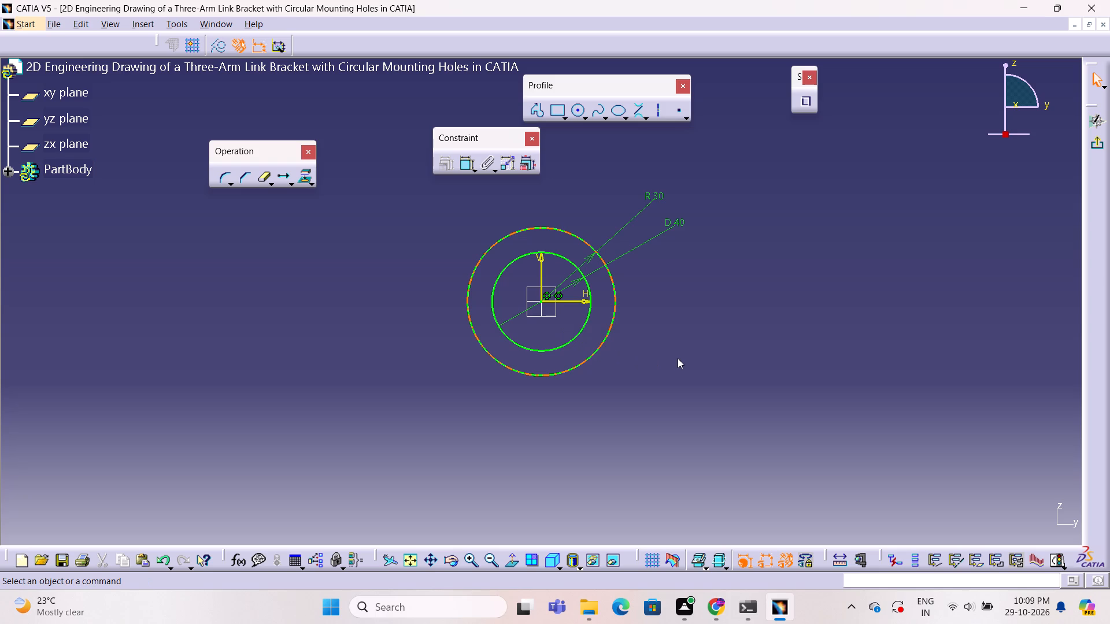
pyautogui.keyDown('ctrl'); pyautogui.moveTo(679, 356); pyautogui.dragTo(697, 378, button='middle'); pyautogui.keyUp('ctrl')
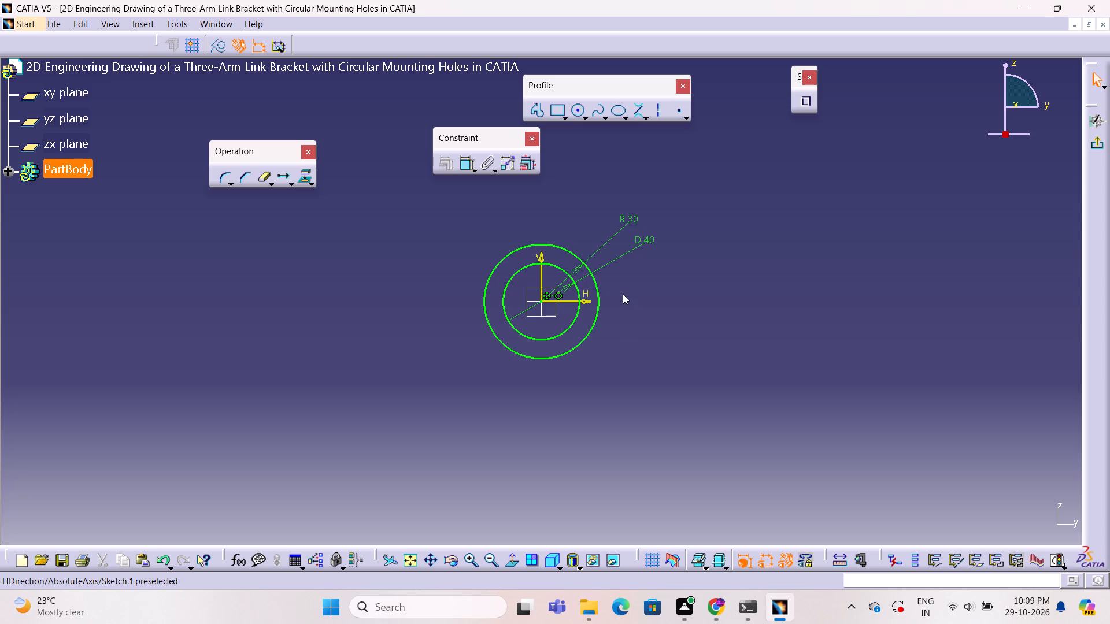
pyautogui.keyDown('ctrl'); pyautogui.scroll(-1, 713, 228); pyautogui.keyUp('ctrl')
pyautogui.keyDown('ctrl'); pyautogui.moveTo(713, 228); pyautogui.dragTo(716, 243, button='middle'); pyautogui.keyUp('ctrl')
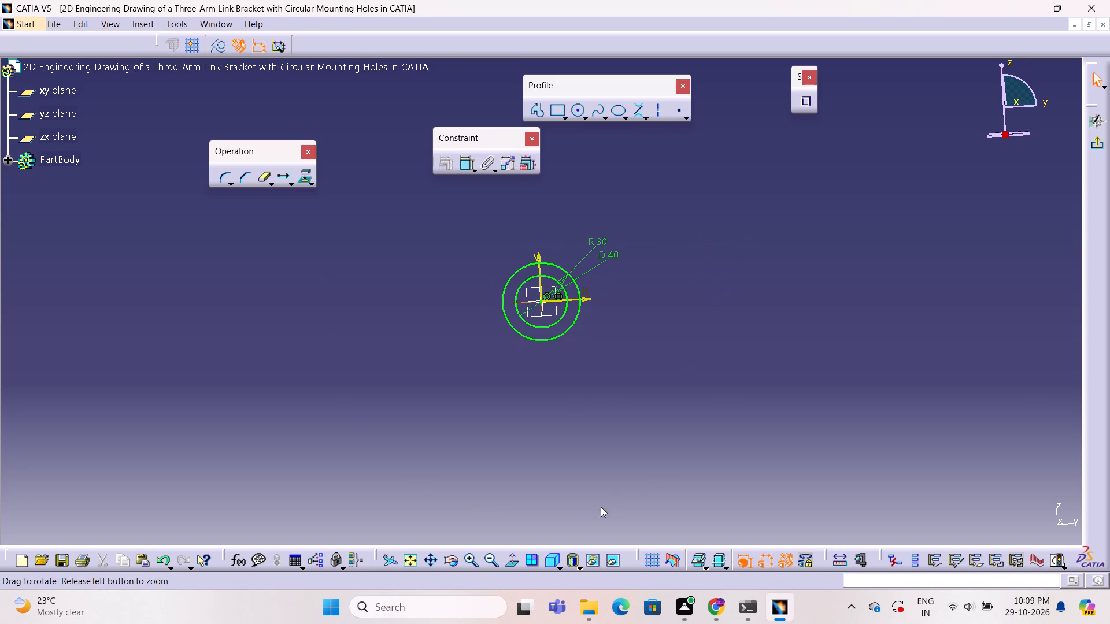
pyautogui.click(516, 560)
pyautogui.moveTo(631, 380); pyautogui.dragTo(631, 384, button='middle')
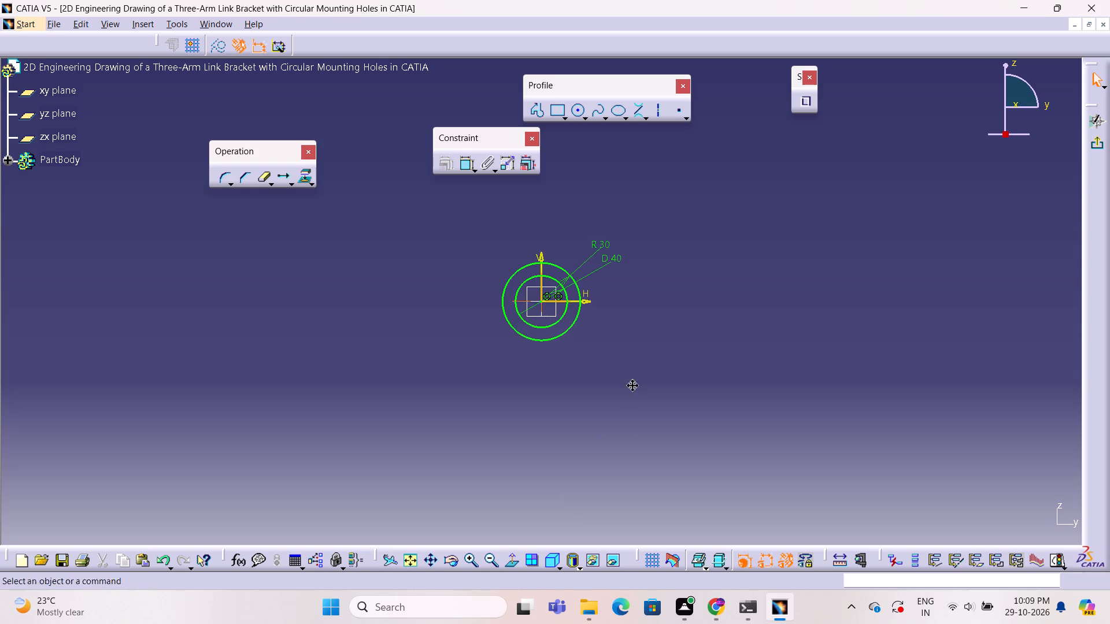
pyautogui.moveTo(631, 384); pyautogui.dragTo(635, 450, button='middle')
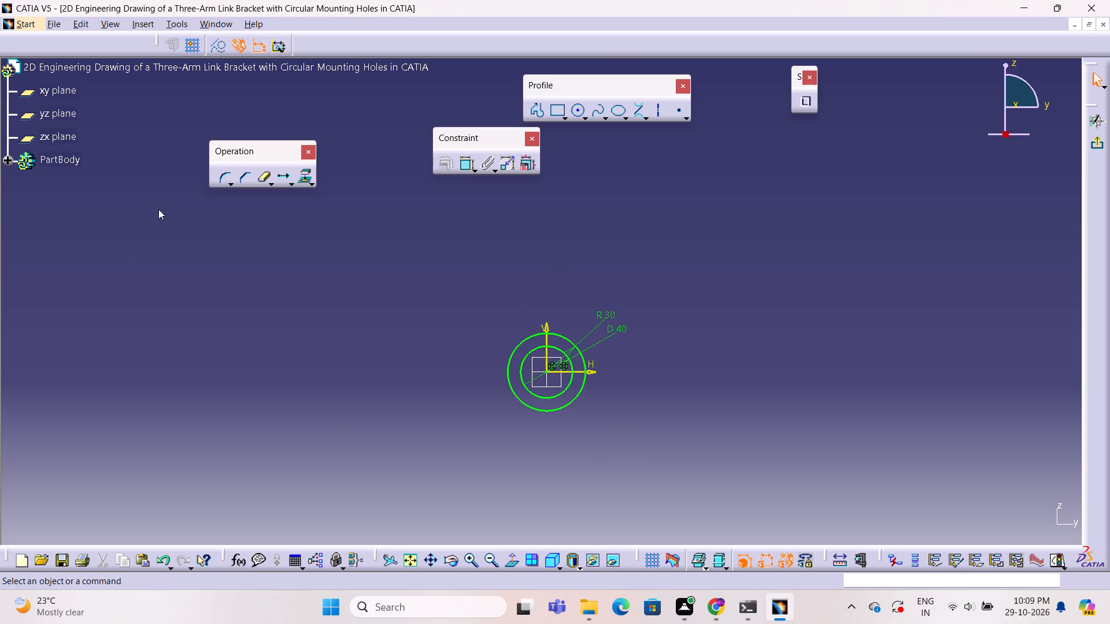
pyautogui.click(571, 112)
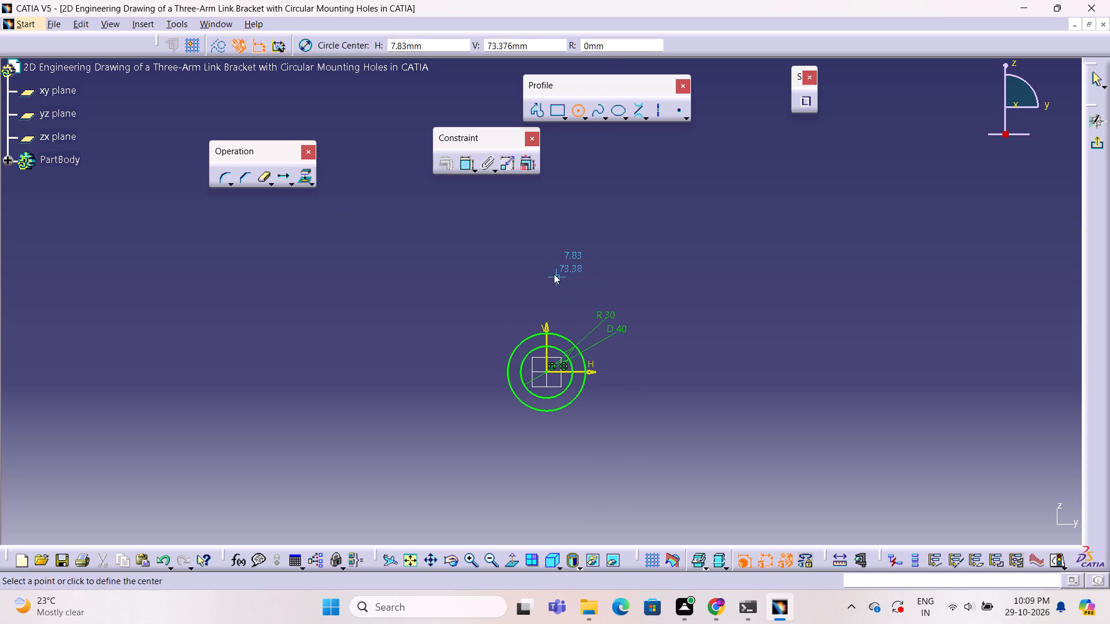
pyautogui.click(545, 194)
pyautogui.click(555, 216)
pyautogui.click(678, 207)
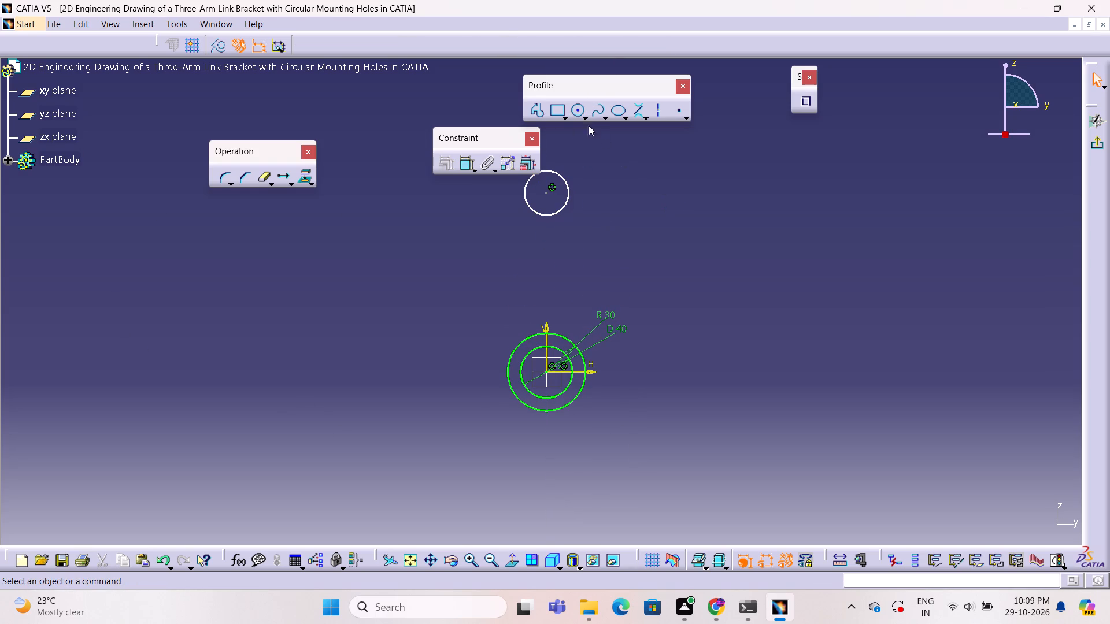
# Sketch a smaller concentric circle of about 7.5 mm radius inside the upper arm's circle.
pyautogui.click(578, 114)
pyautogui.click(546, 194)
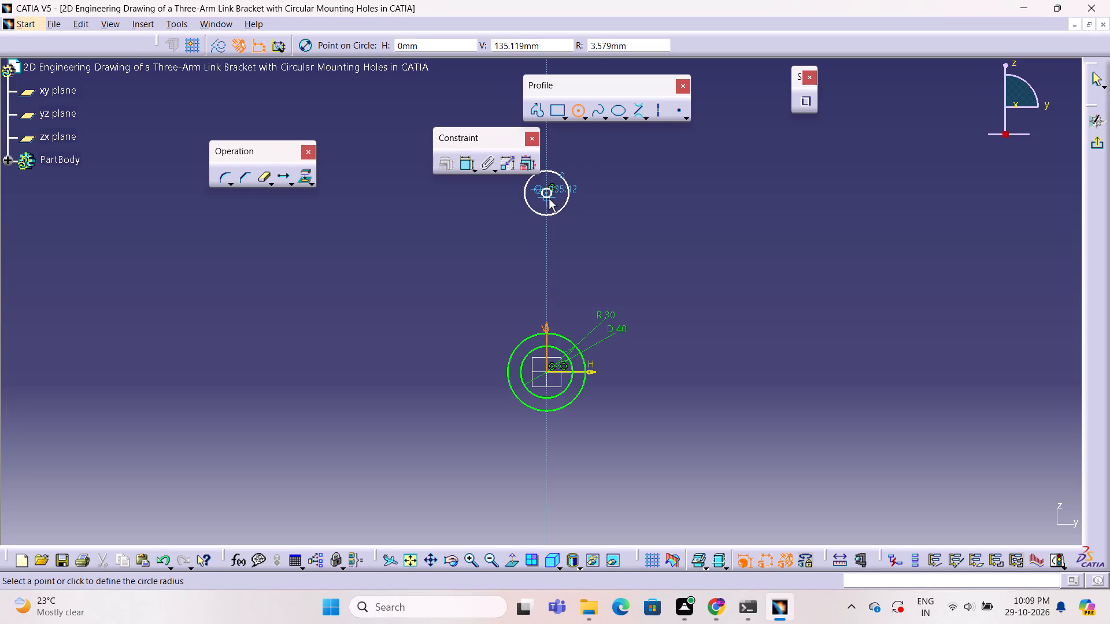
pyautogui.click(551, 203)
pyautogui.click(643, 202)
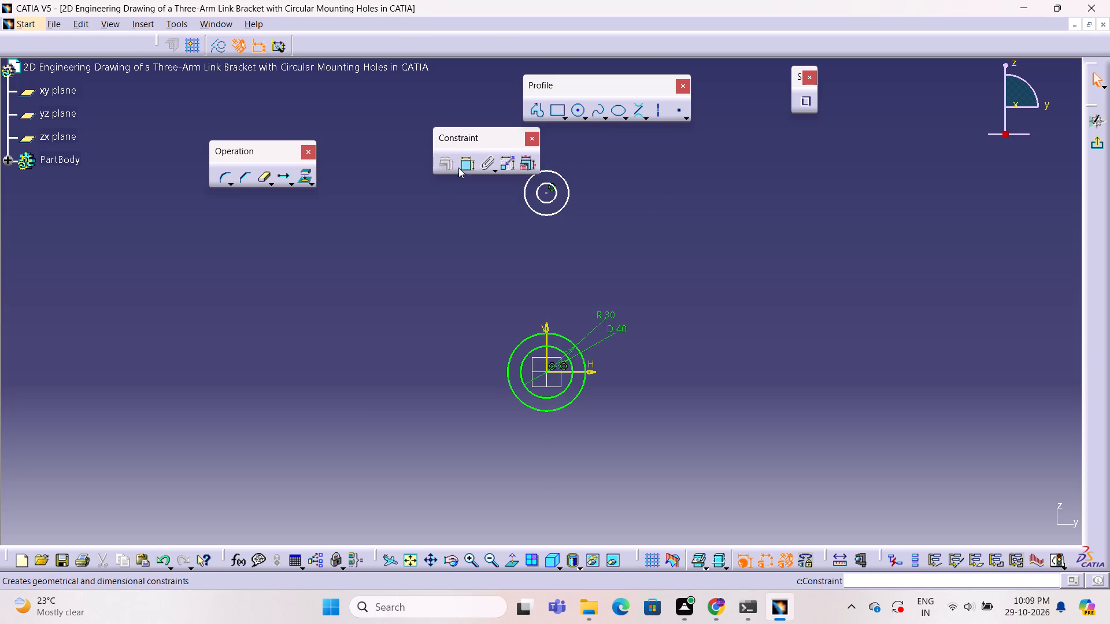
# Add a radius dimension to the upper arm's inner circle.
pyautogui.click(466, 166)
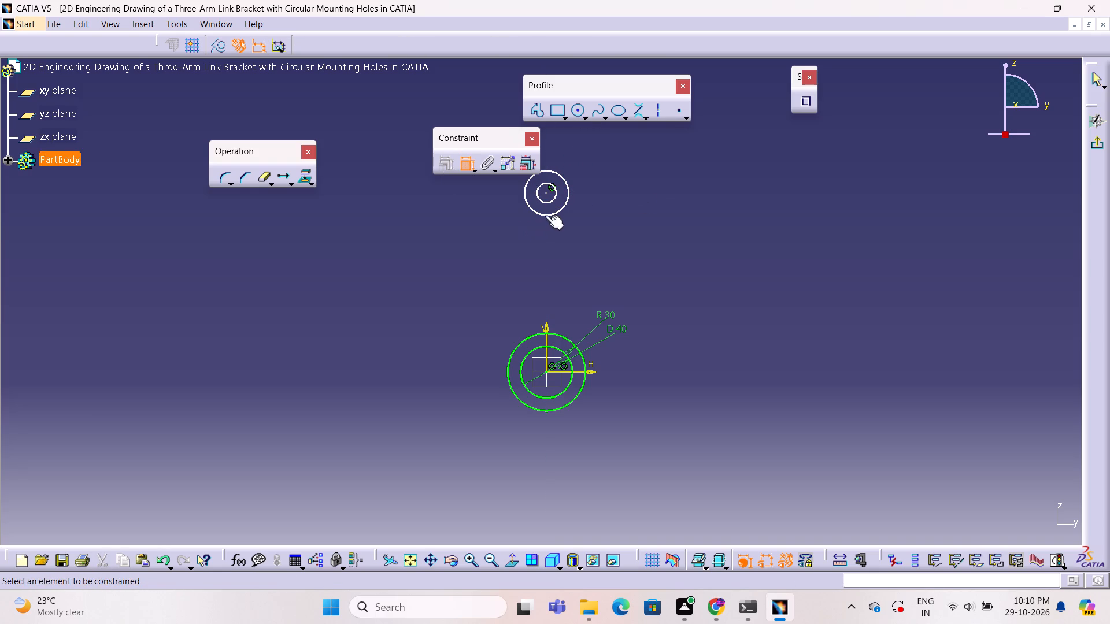
pyautogui.click(558, 192)
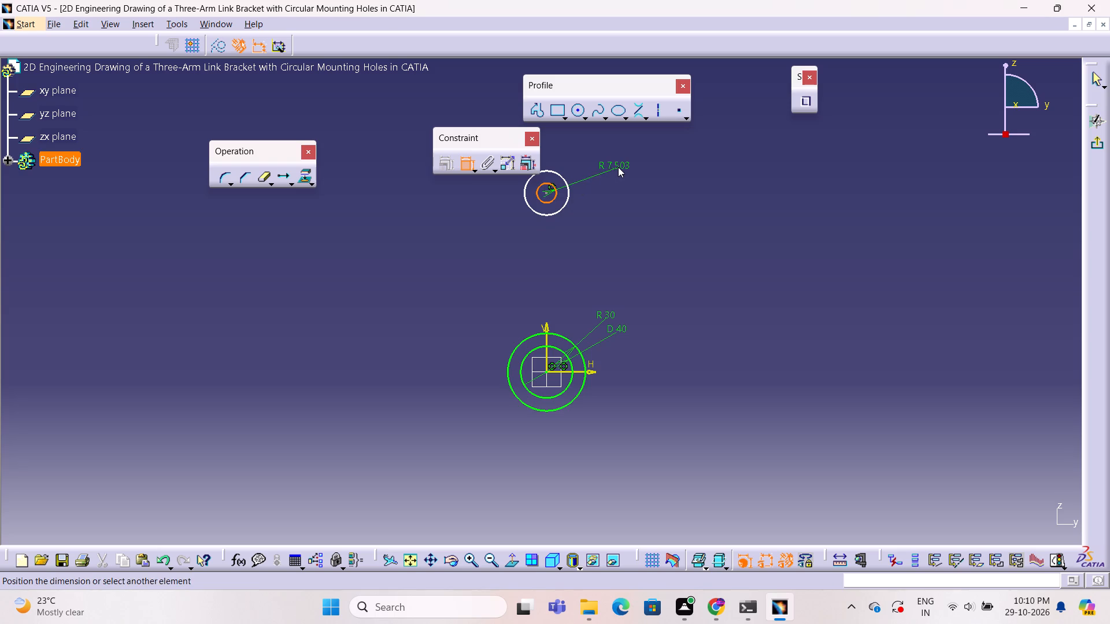
pyautogui.click(618, 167)
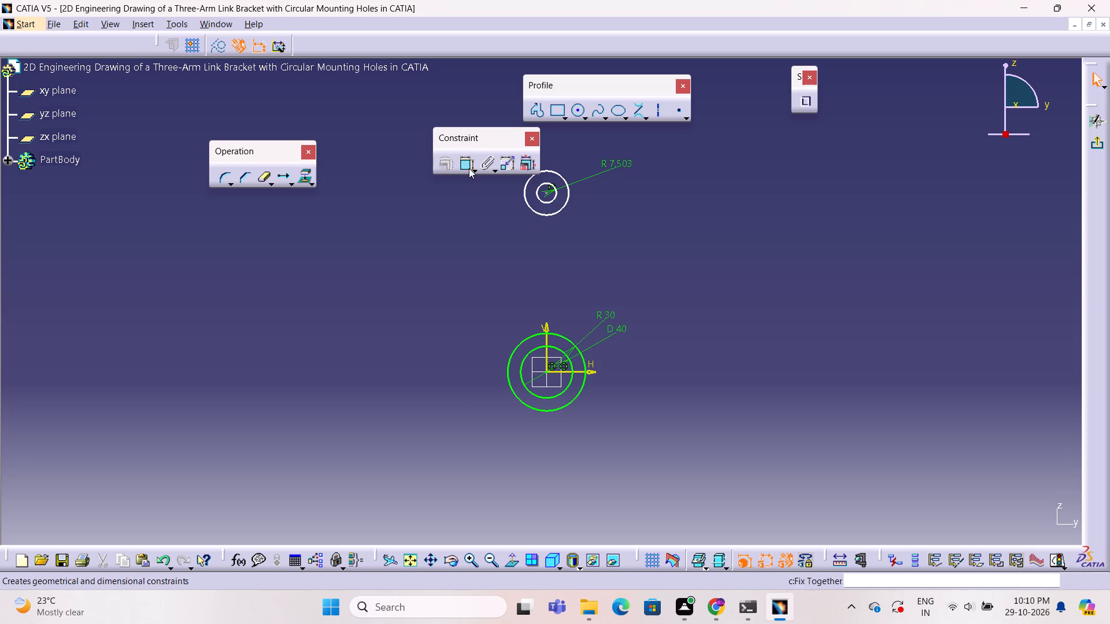
# Dimension the upper arm's outer circle and set its radius to 15 mm.
pyautogui.click(466, 168)
pyautogui.click(554, 173)
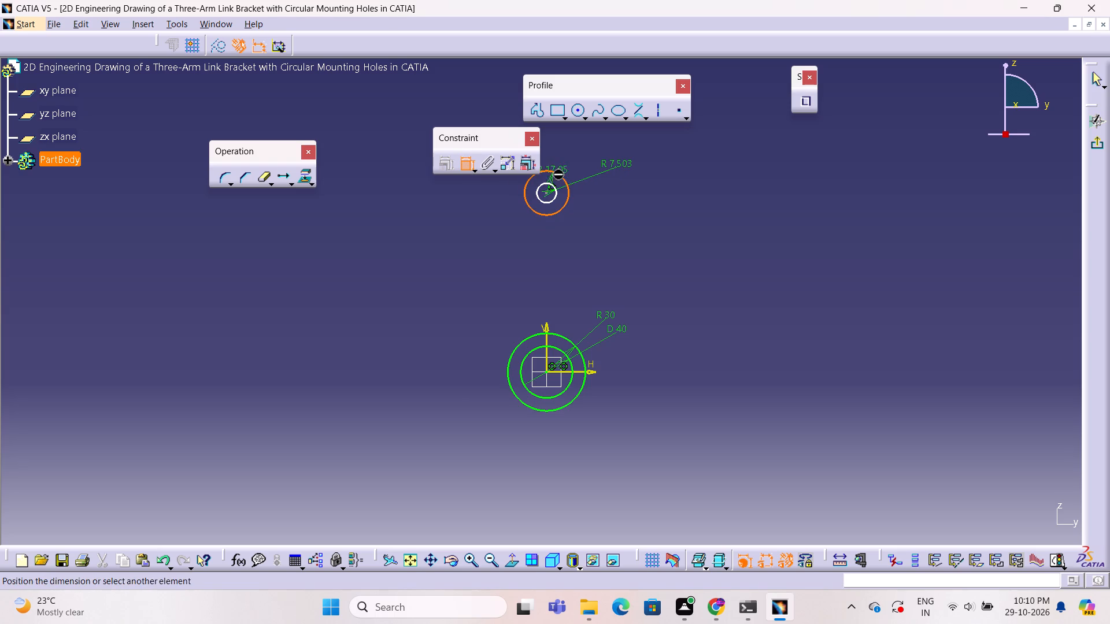
pyautogui.click(585, 151)
pyautogui.doubleClick(588, 148)
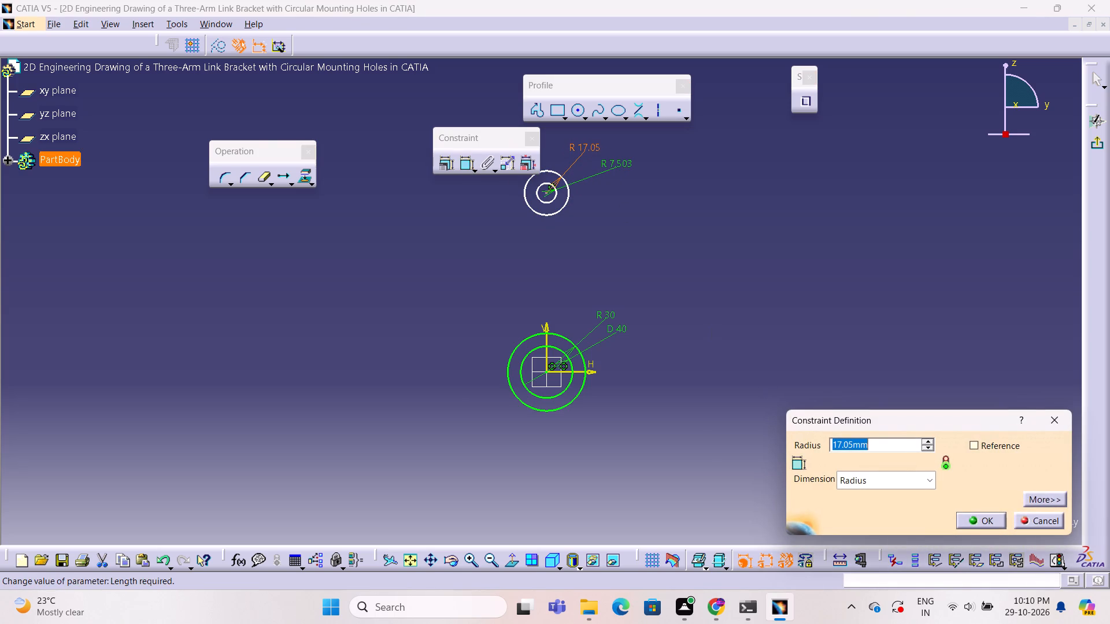
pyautogui.write('15')
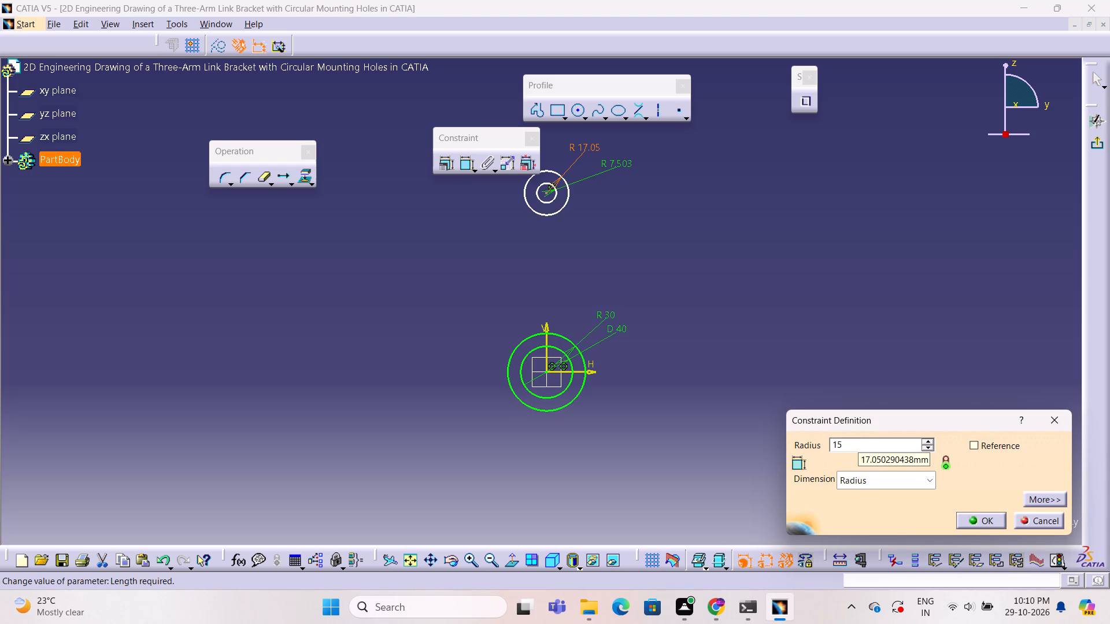
pyautogui.click(986, 523)
pyautogui.moveTo(720, 329); pyautogui.dragTo(717, 322)
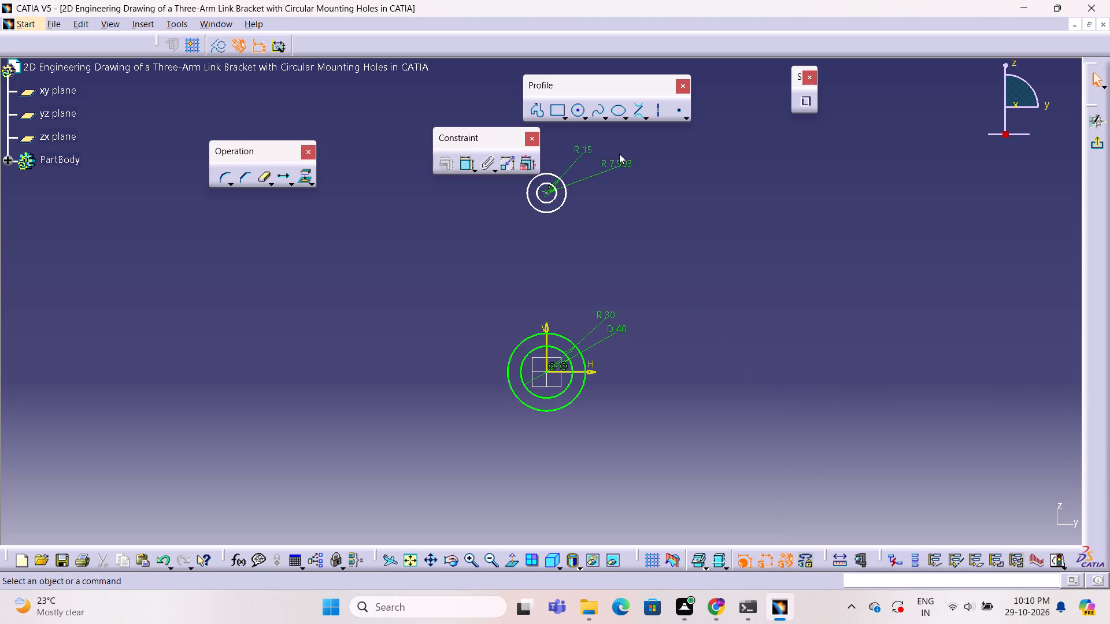
# Switch the upper arm's inner circle dimension from radius to diameter and set it to 20 mm.
pyautogui.doubleClick(621, 163)
pyautogui.click(933, 476)
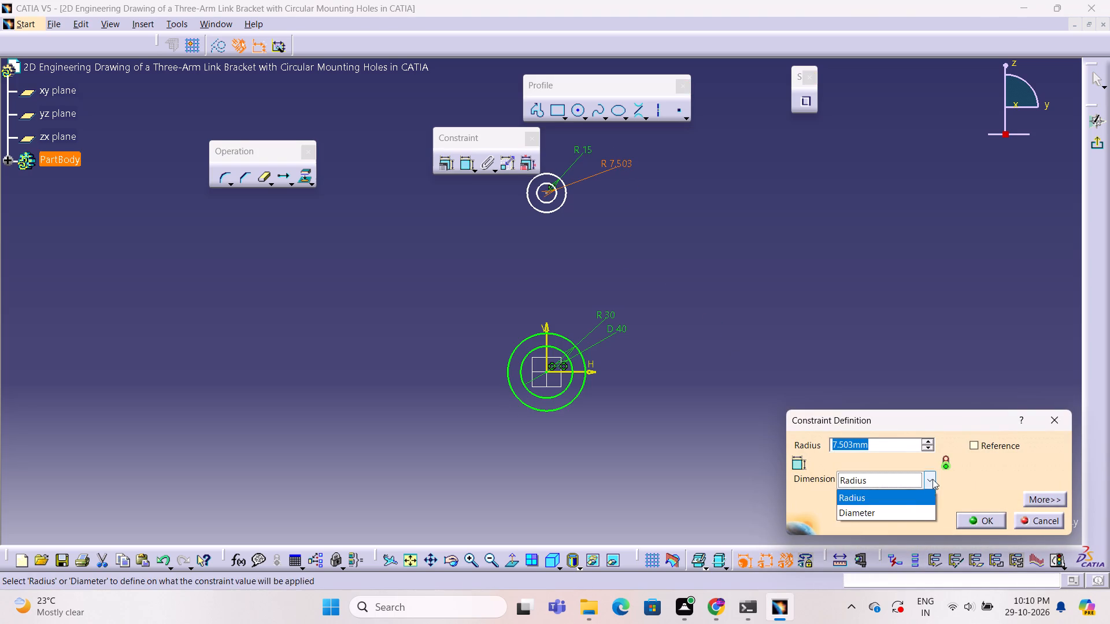
pyautogui.click(920, 511)
pyautogui.doubleClick(905, 443)
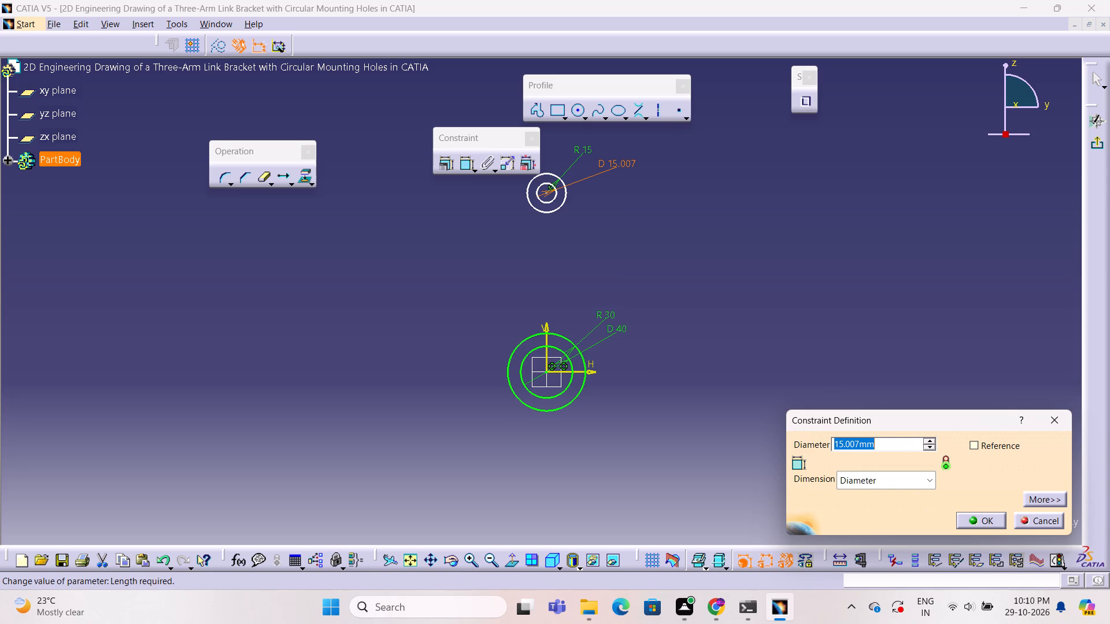
pyautogui.press('2')
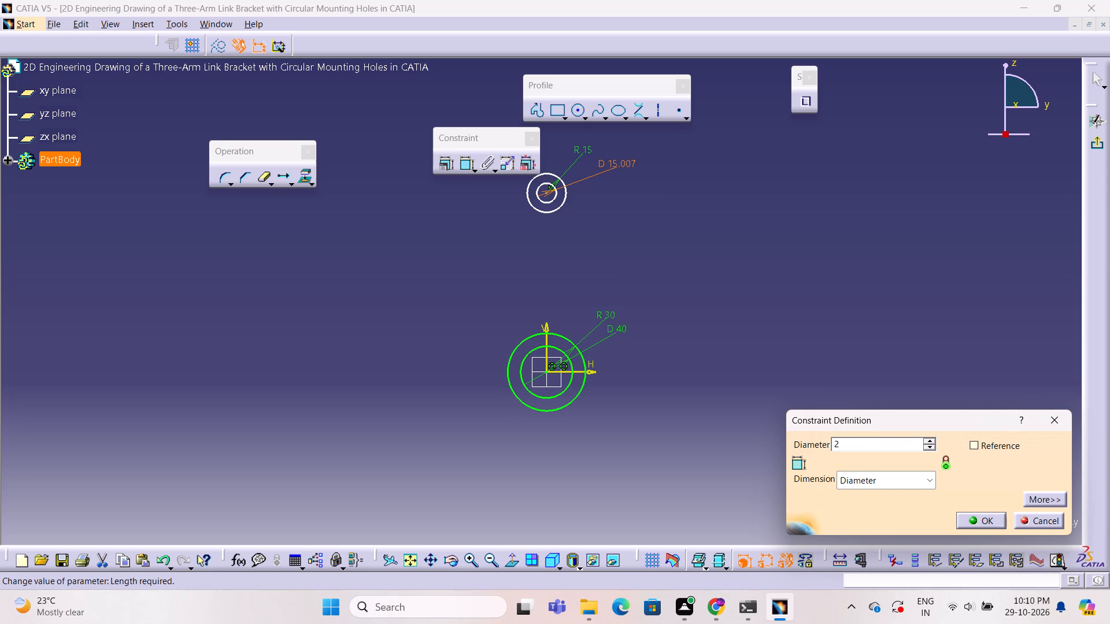
pyautogui.press('0')
pyautogui.rightClick(905, 443)
pyautogui.click(974, 518)
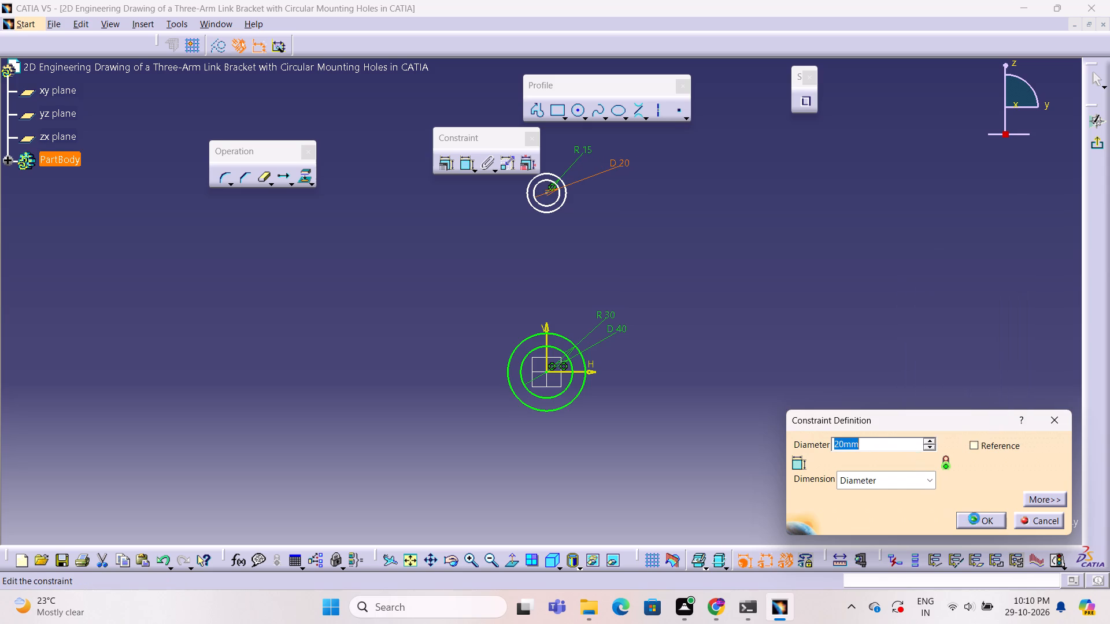
pyautogui.click(837, 392)
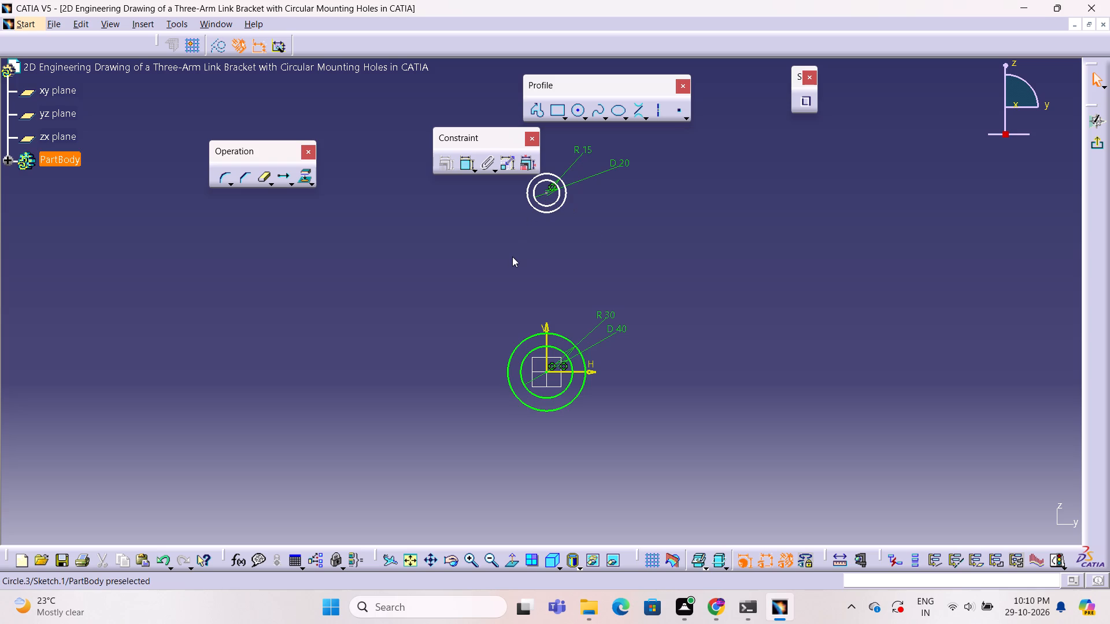
# Dimension the vertical distance from the origin to the upper arm circles' centre and set it to 85 mm.
pyautogui.click(464, 164)
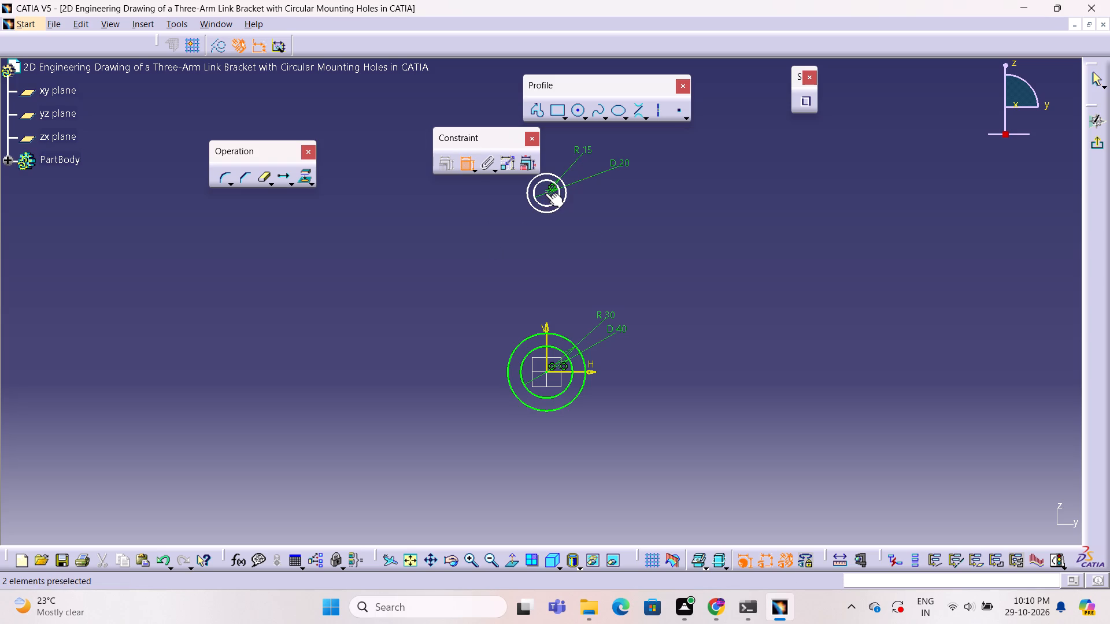
pyautogui.click(545, 193)
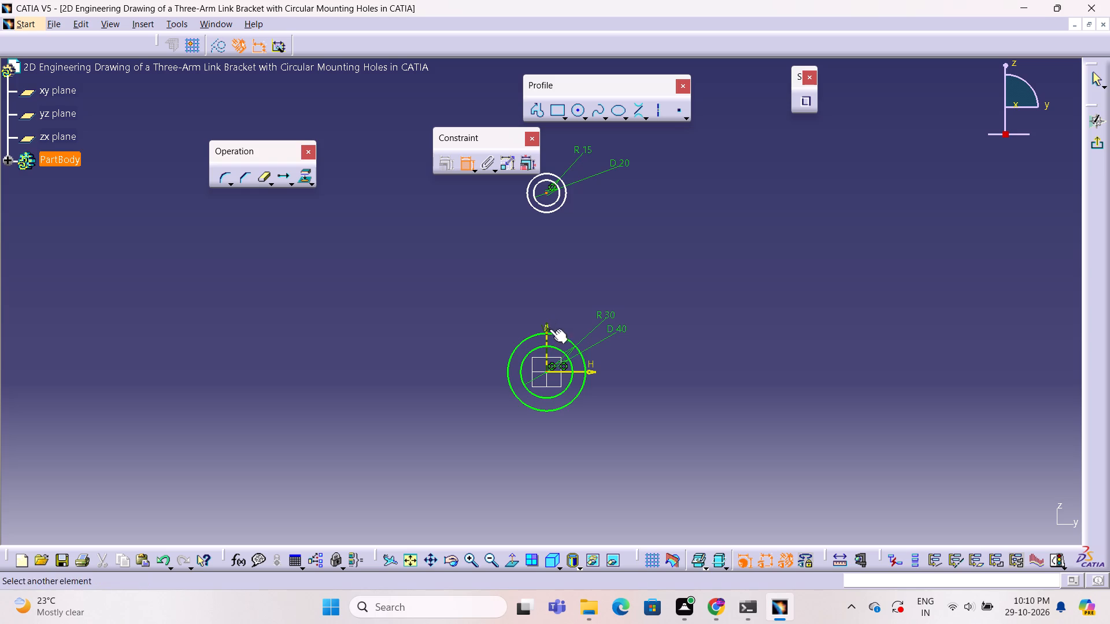
pyautogui.click(546, 370)
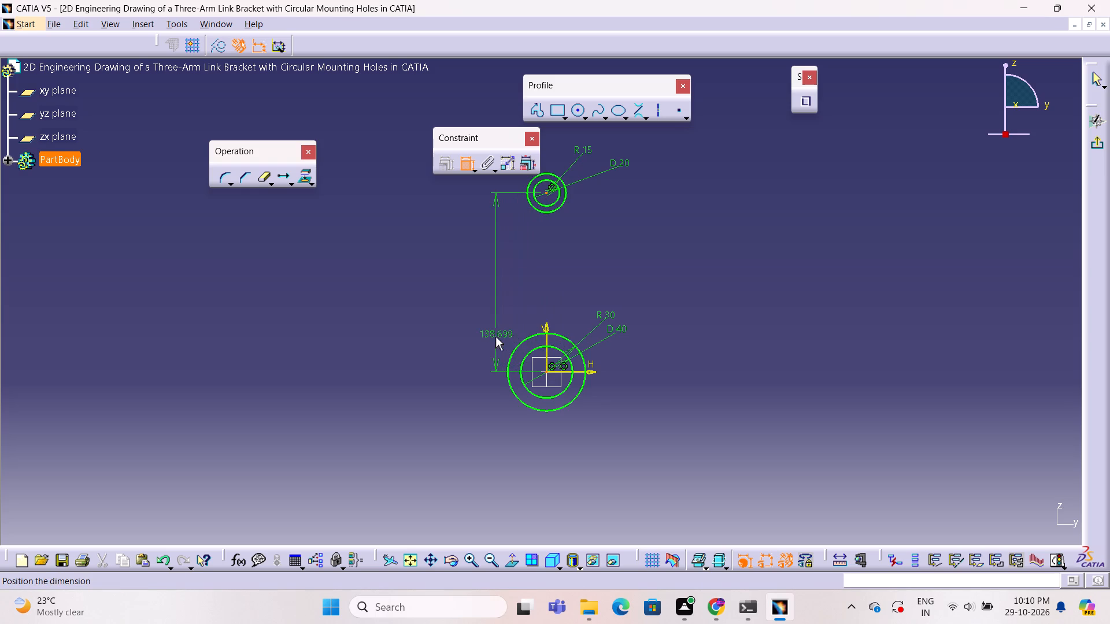
pyautogui.click(454, 302)
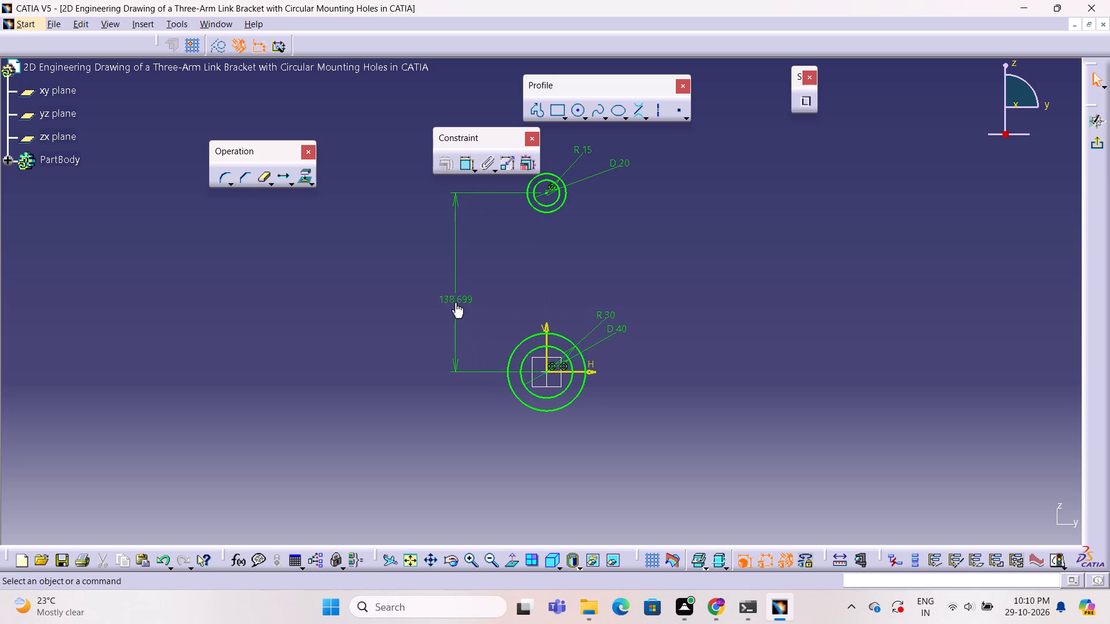
pyautogui.click(454, 298)
pyautogui.click(454, 298)
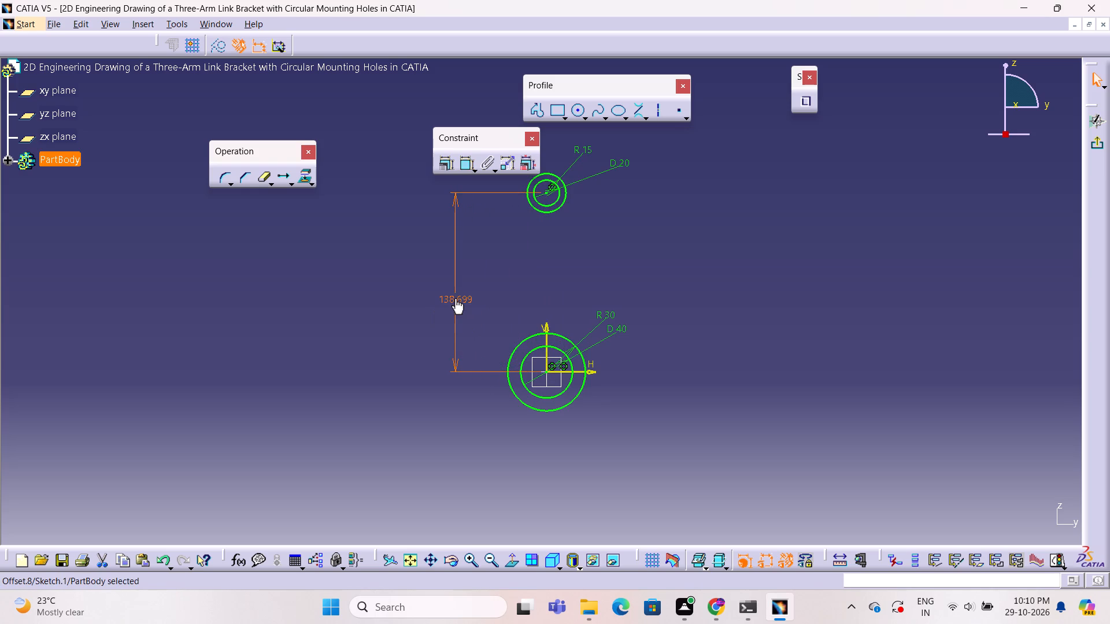
pyautogui.doubleClick(454, 298)
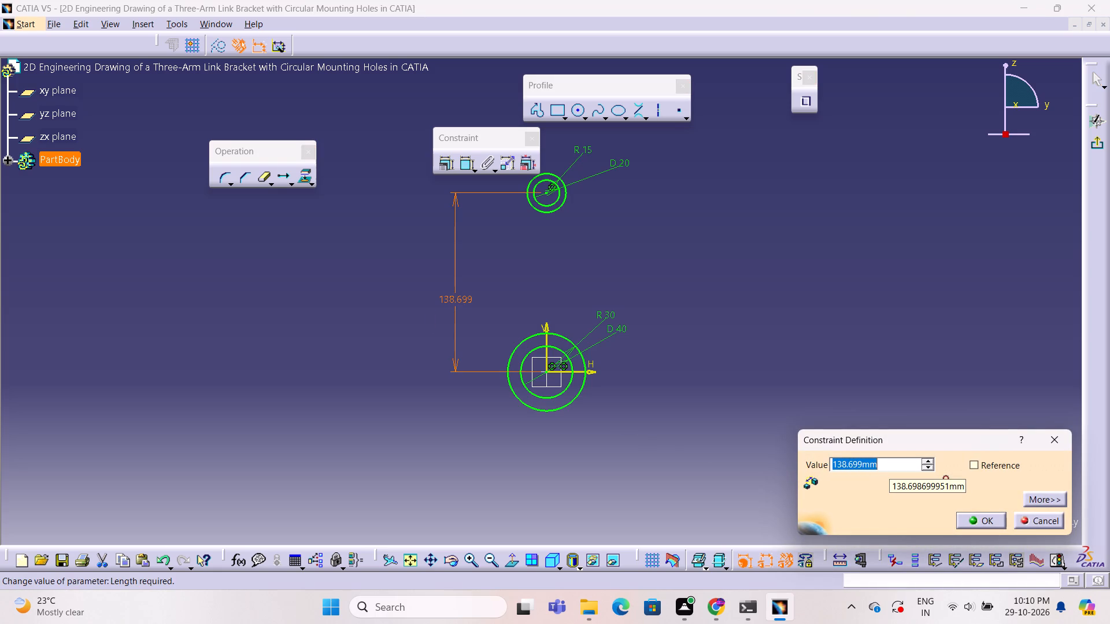
pyautogui.press('8')
pyautogui.press('8')
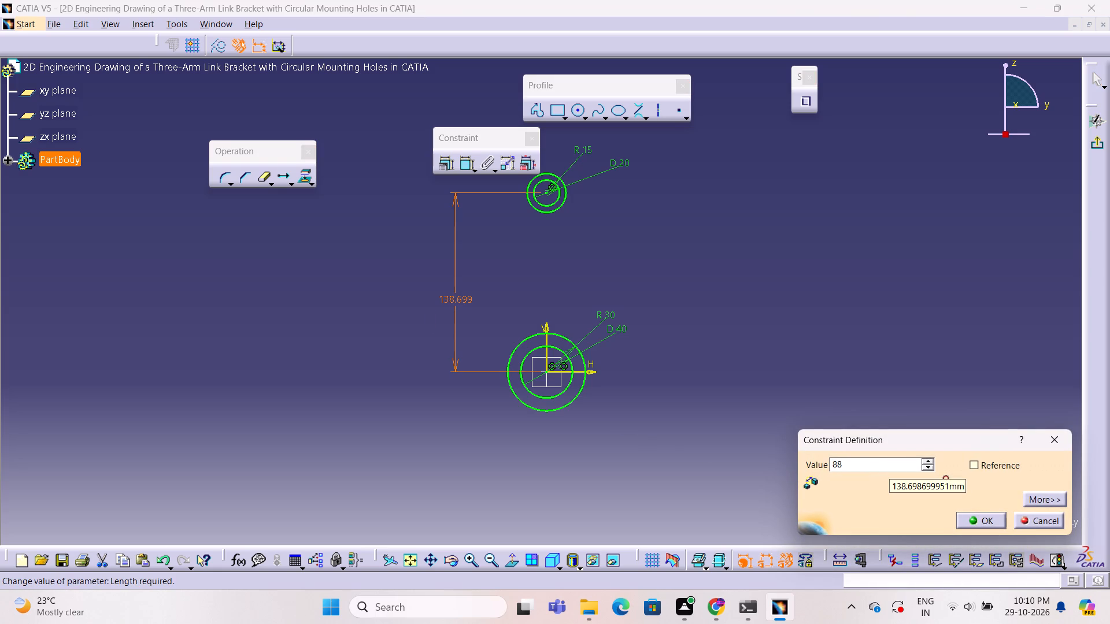
pyautogui.press('BackSpace')
pyautogui.press('5')
pyautogui.click(960, 515)
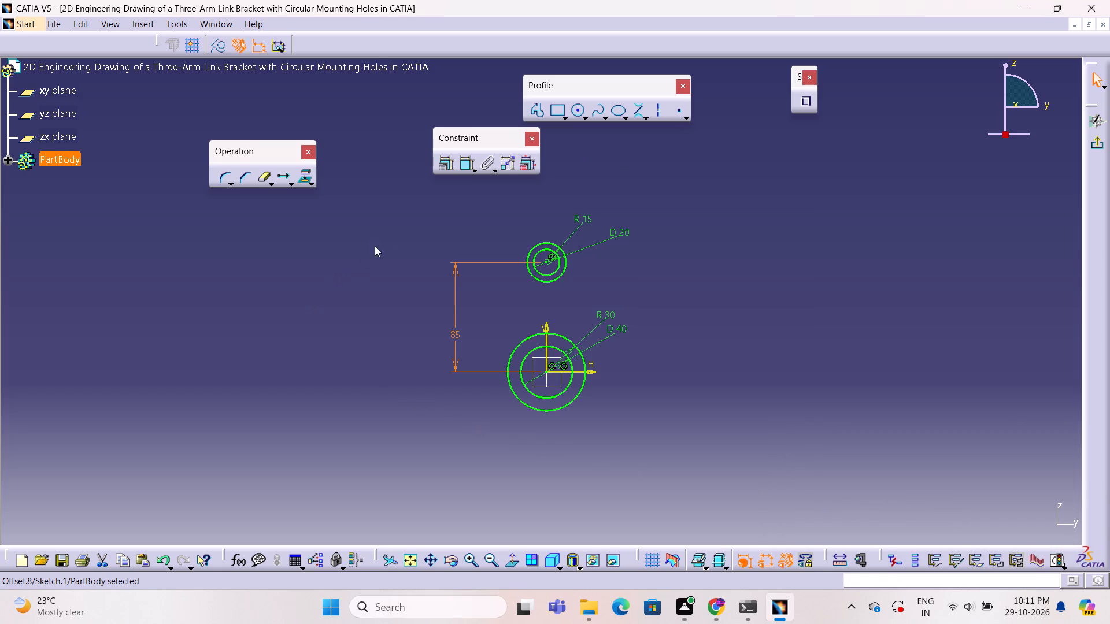
# Sketch two concentric circles on the positive horizontal axis about 143 mm from the origin, the outer about 26 mm in radius.
pyautogui.click(574, 118)
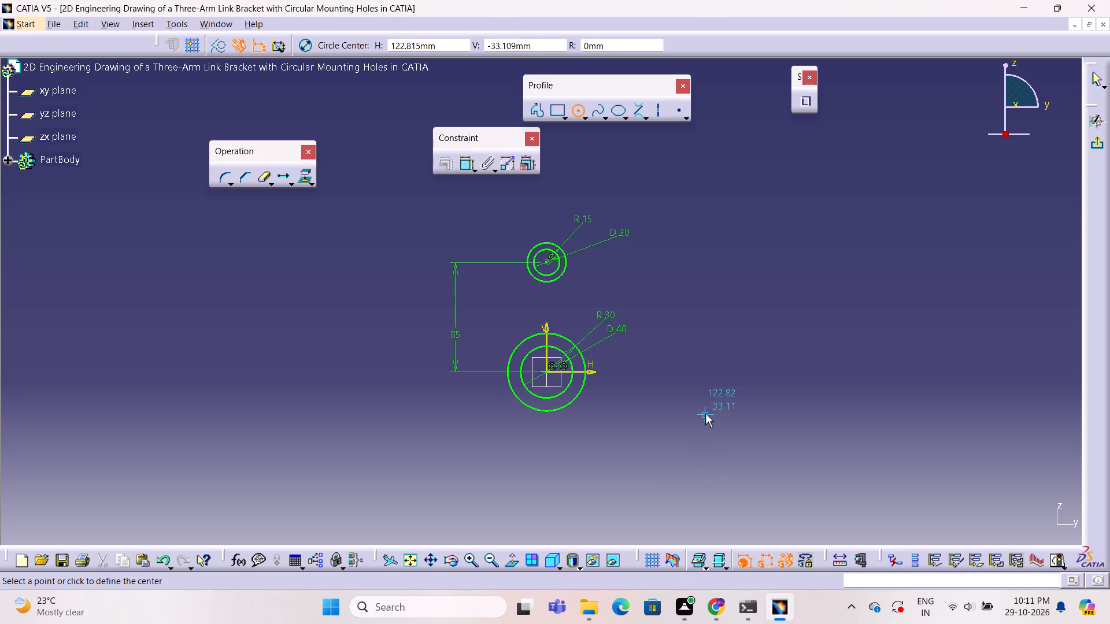
pyautogui.click(732, 372)
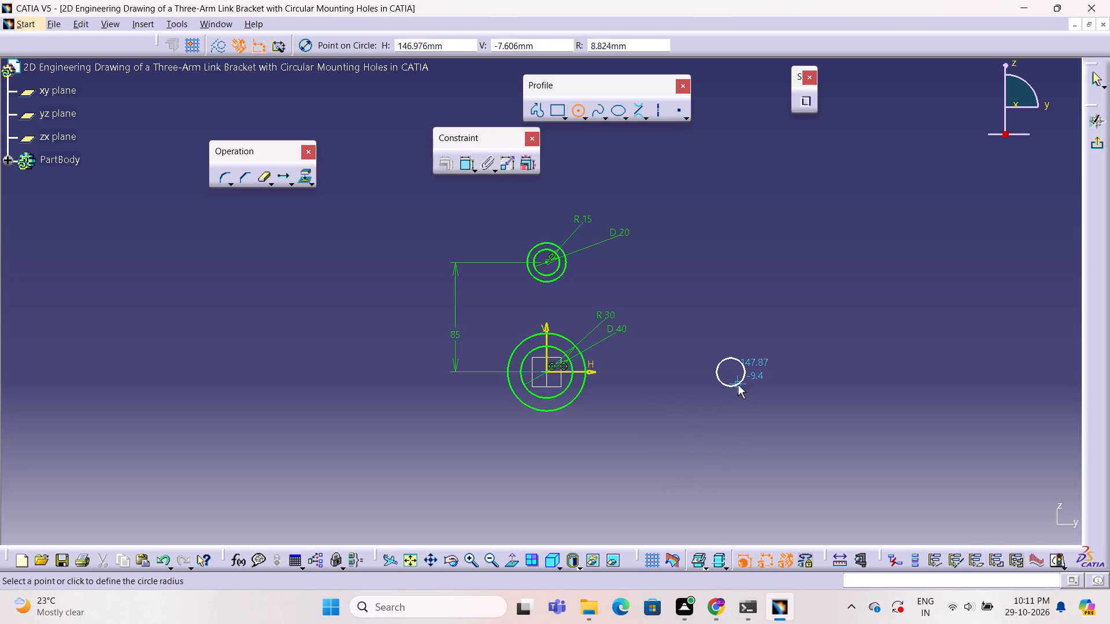
pyautogui.click(742, 392)
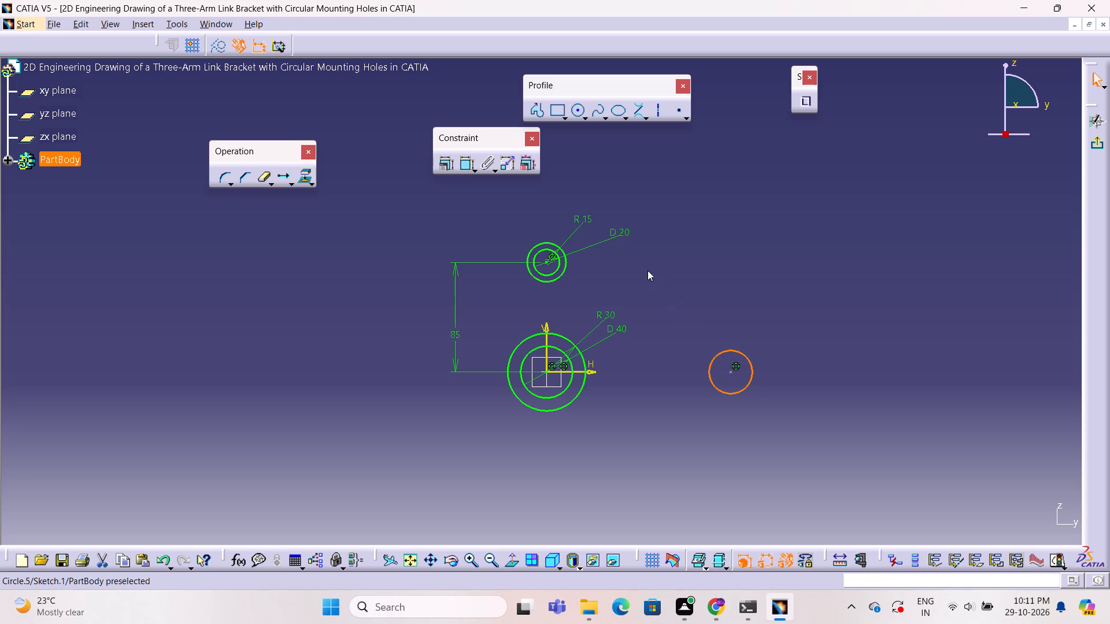
pyautogui.click(577, 114)
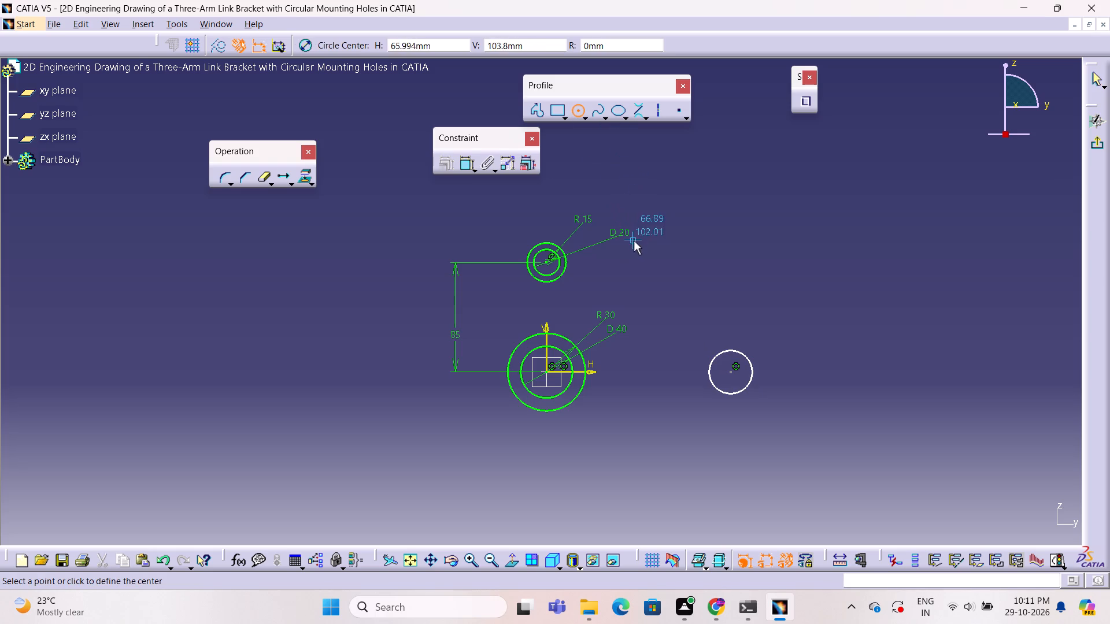
pyautogui.click(729, 372)
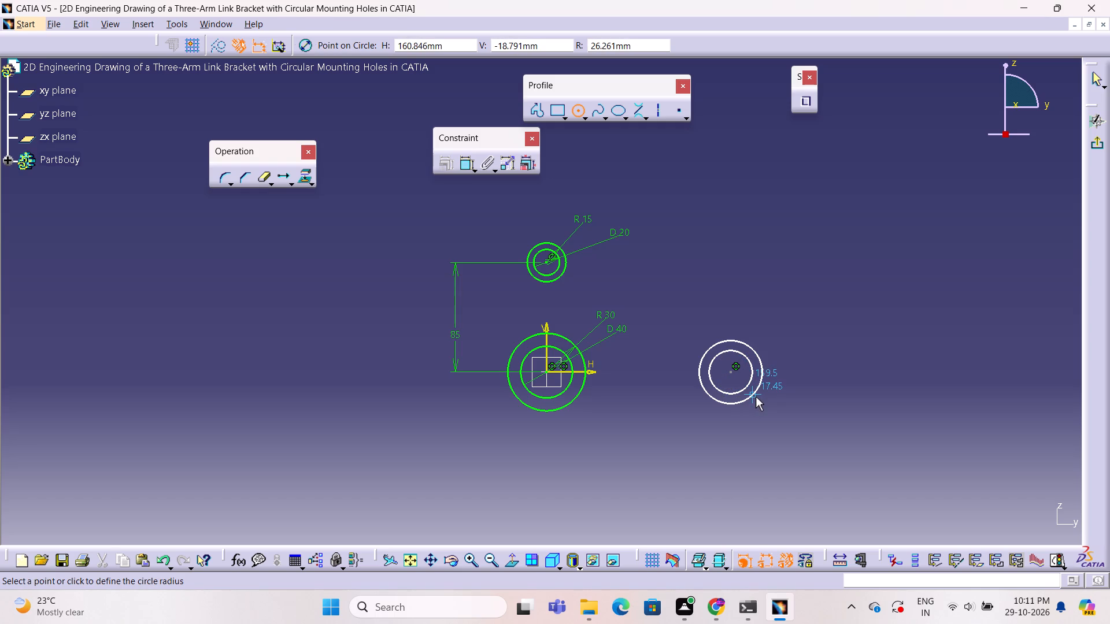
pyautogui.click(756, 397)
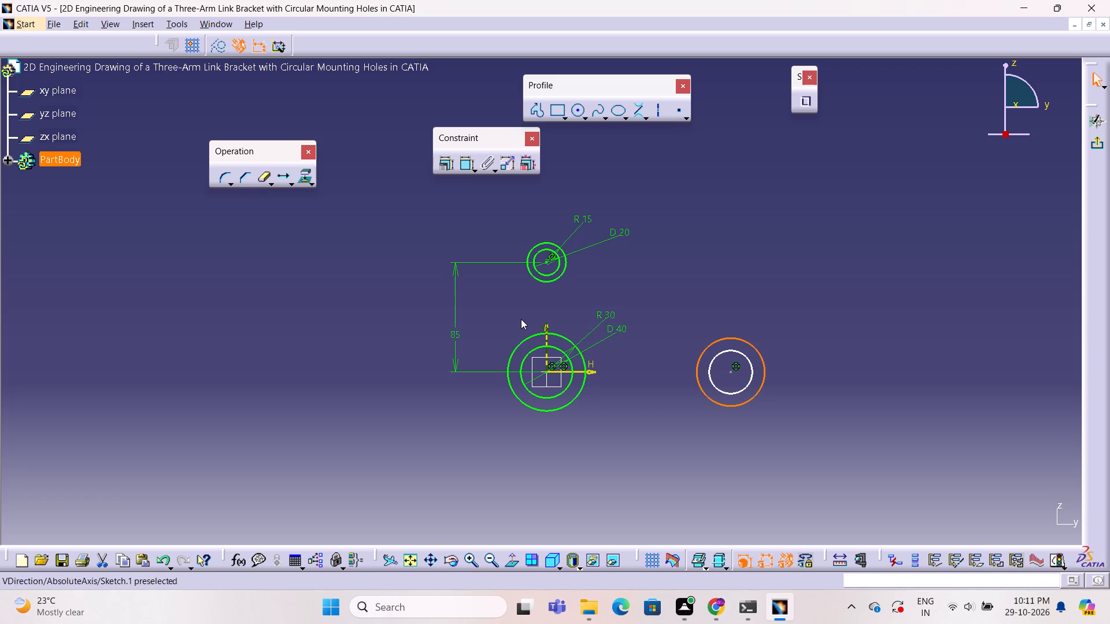
# Apply an Equal constraint between the upper arm's inner circle and the horizontal arm's inner circle.
pyautogui.keyDown('ctrl'); pyautogui.doubleClick(558, 262); pyautogui.keyUp('ctrl')
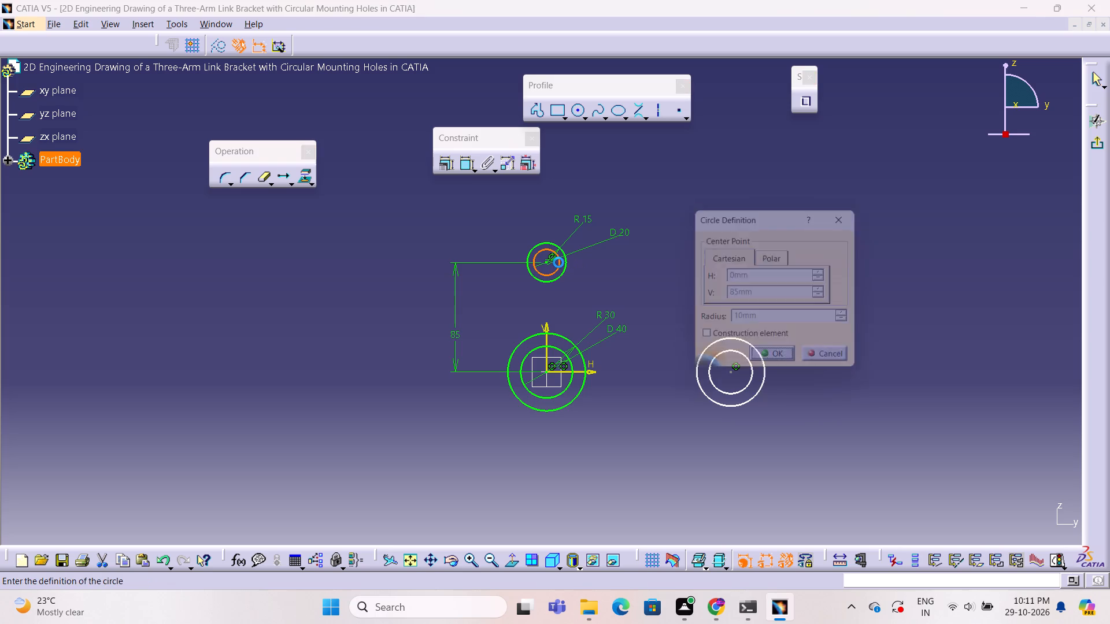
pyautogui.click(863, 217)
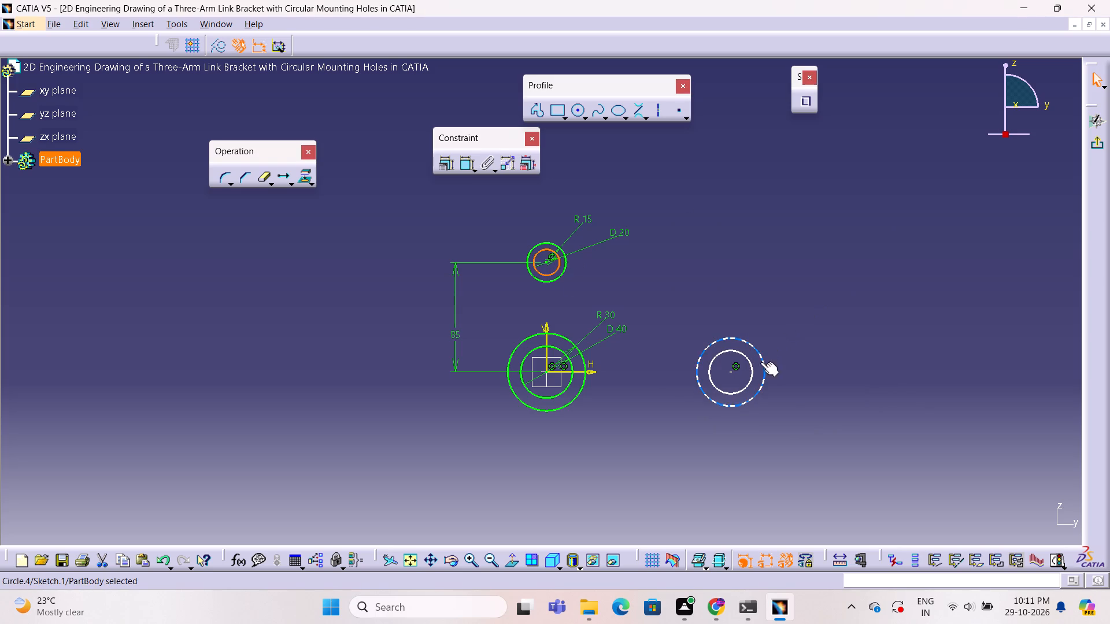
pyautogui.keyDown('ctrl'); pyautogui.click(751, 368); pyautogui.keyUp('ctrl')
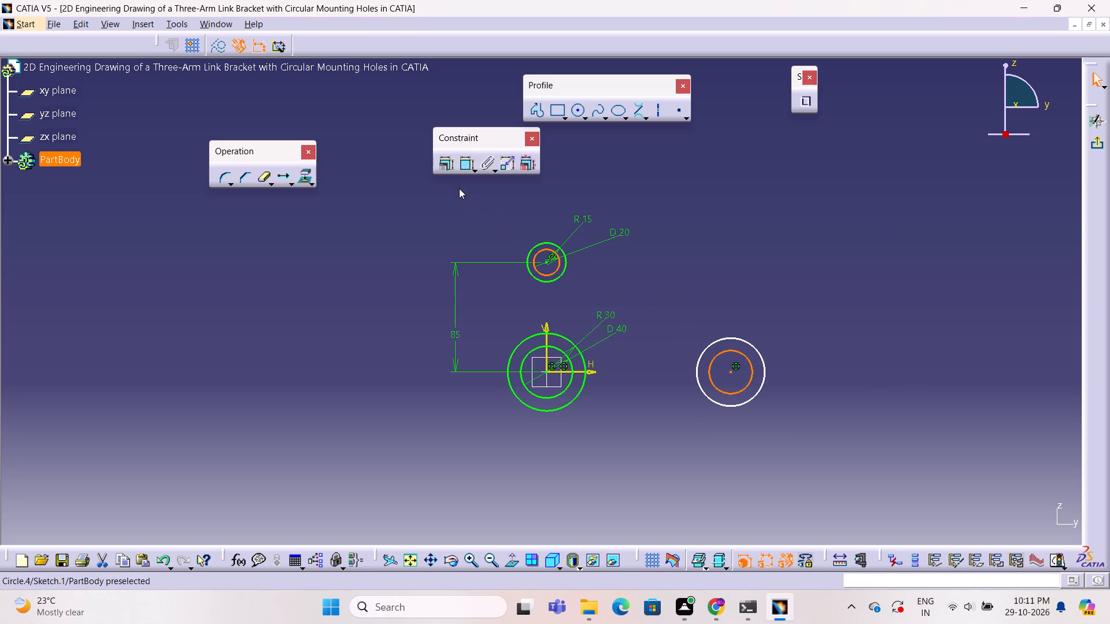
pyautogui.click(449, 170)
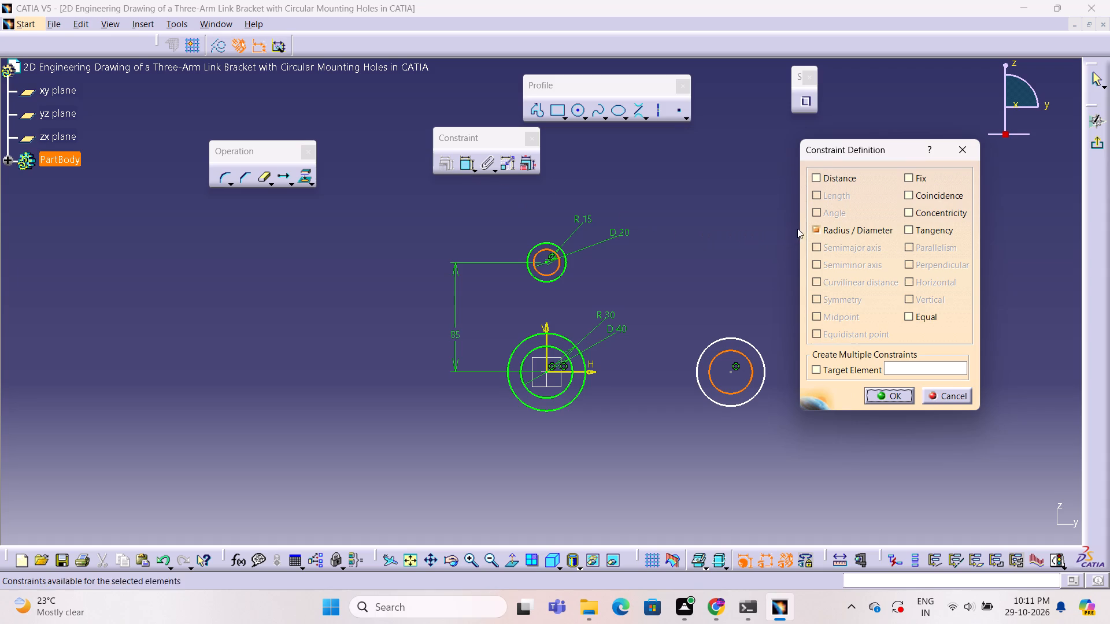
pyautogui.click(912, 315)
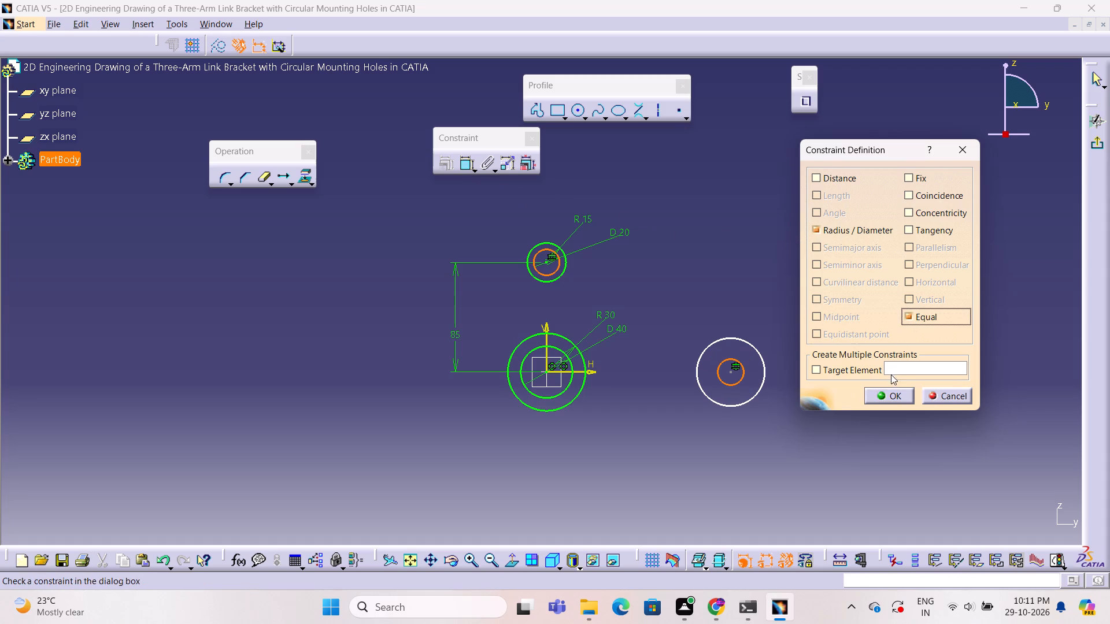
pyautogui.click(891, 395)
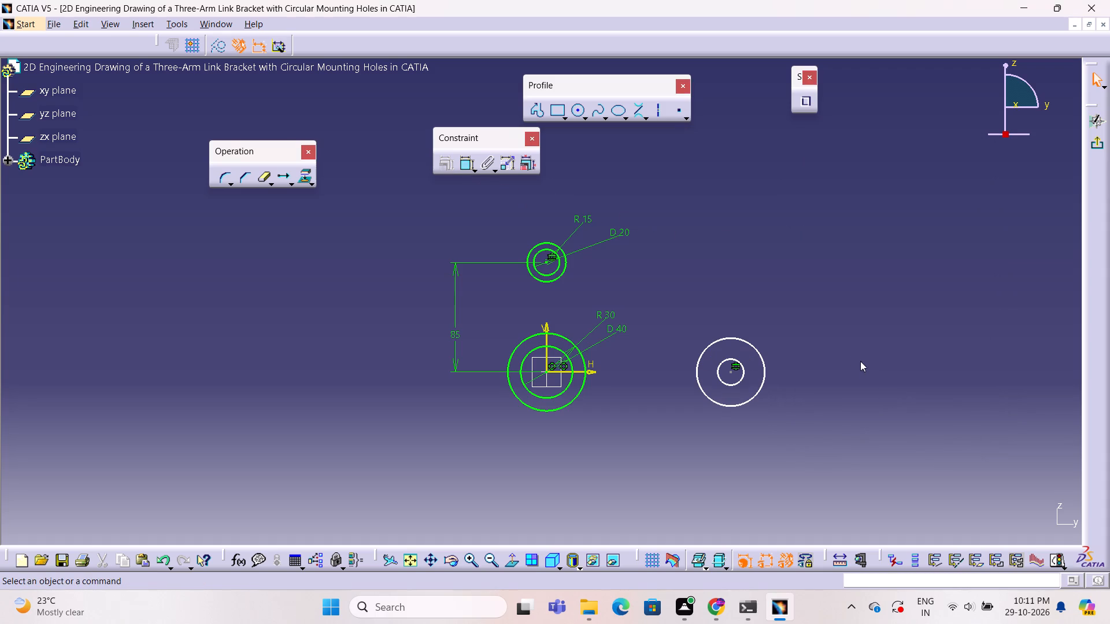
# Apply an Equal constraint between the upper arm's outer circle and the horizontal arm's outer circle.
pyautogui.click(564, 271)
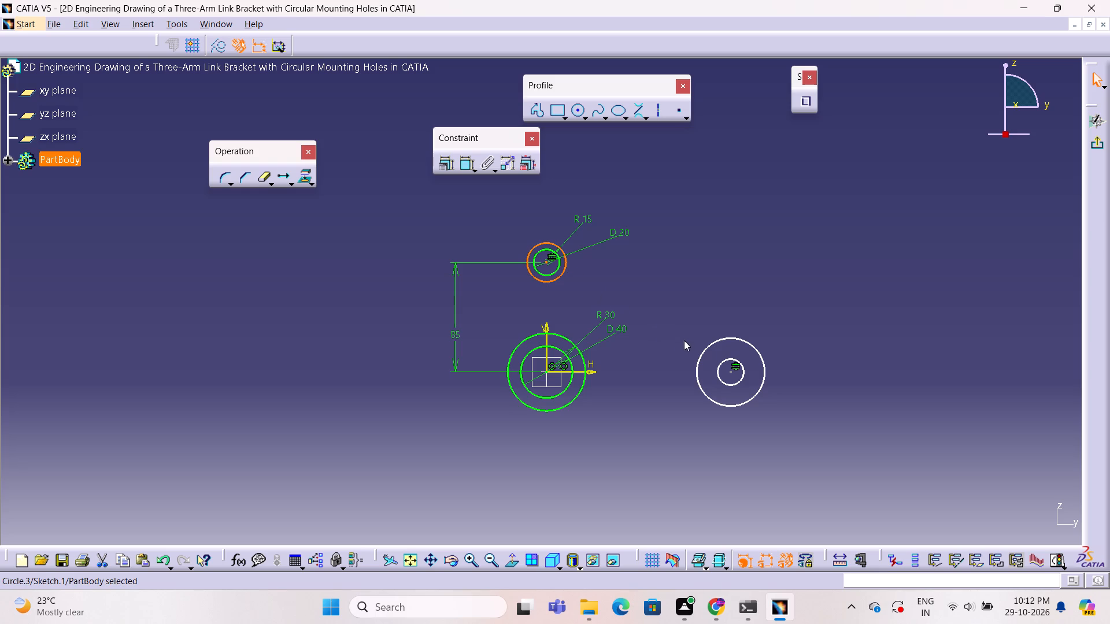
pyautogui.keyDown('ctrl'); pyautogui.click(704, 351); pyautogui.keyUp('ctrl')
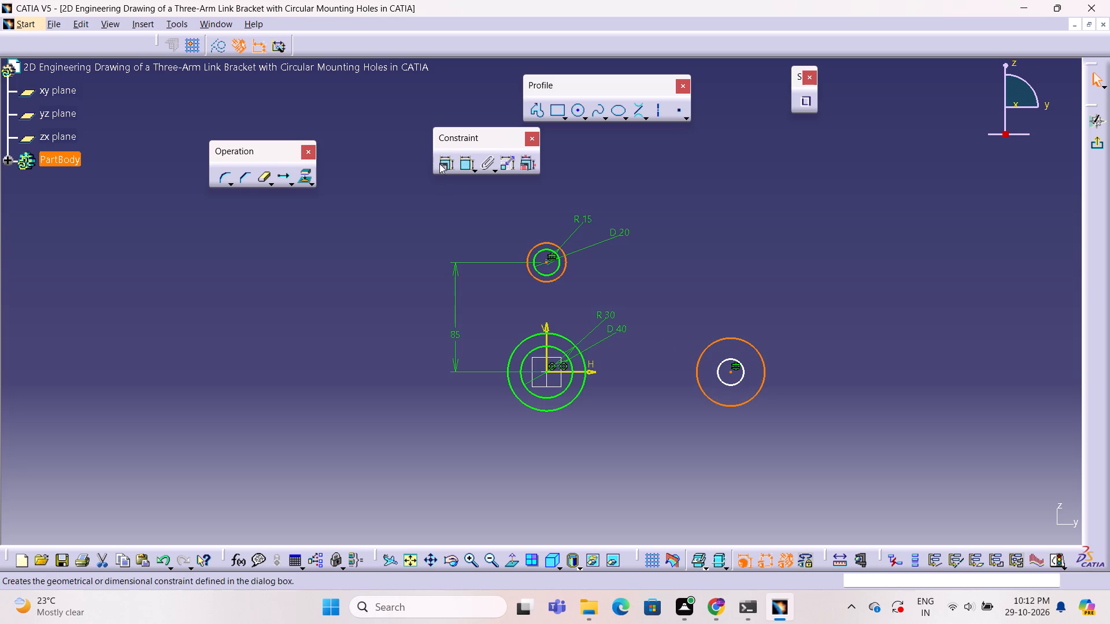
pyautogui.click(451, 165)
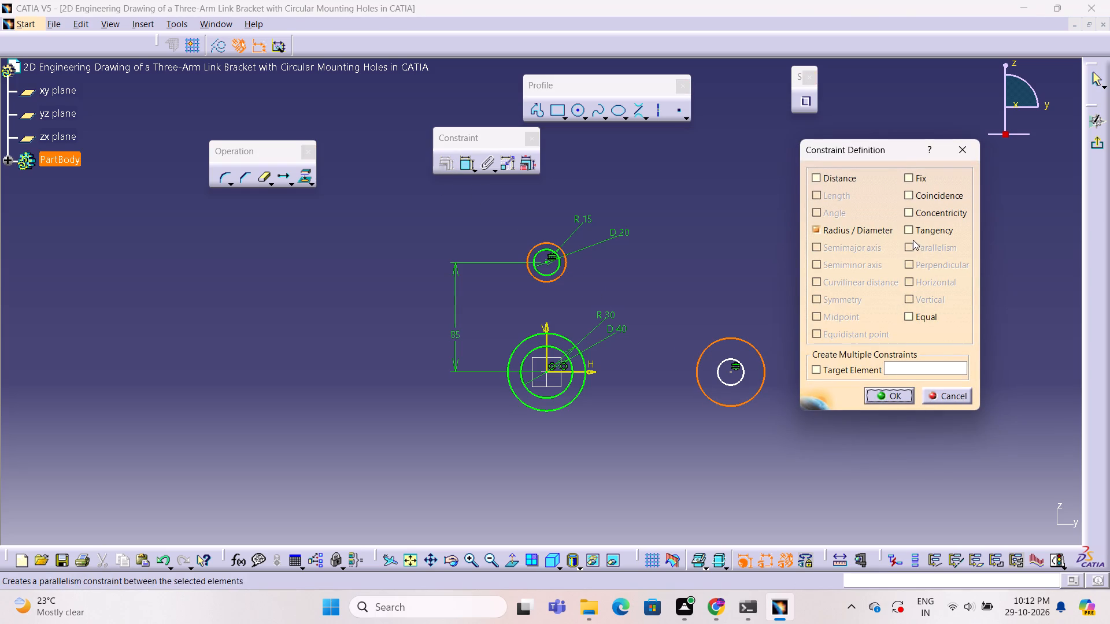
pyautogui.click(912, 317)
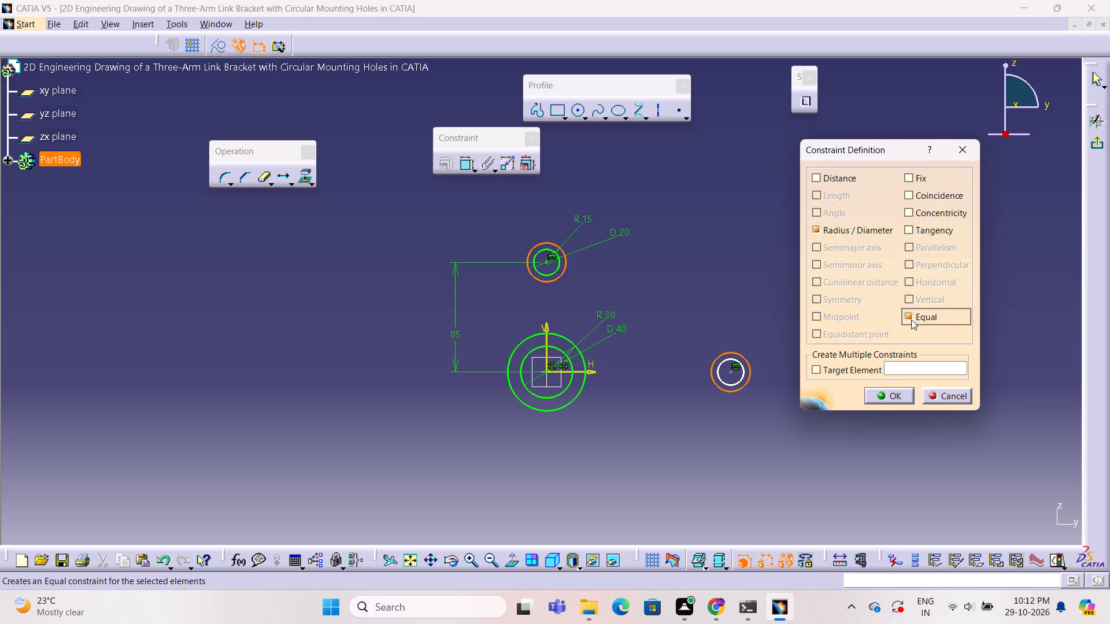
pyautogui.click(899, 396)
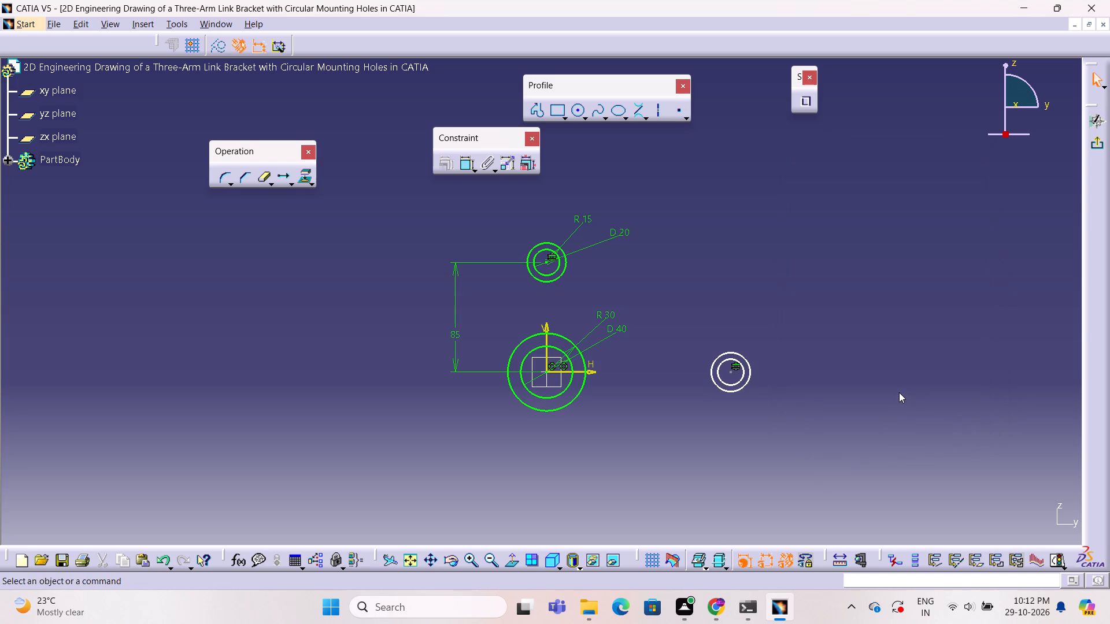
# Dimension the horizontal distance from the origin to the centre of the horizontal arm's circles.
pyautogui.click(469, 165)
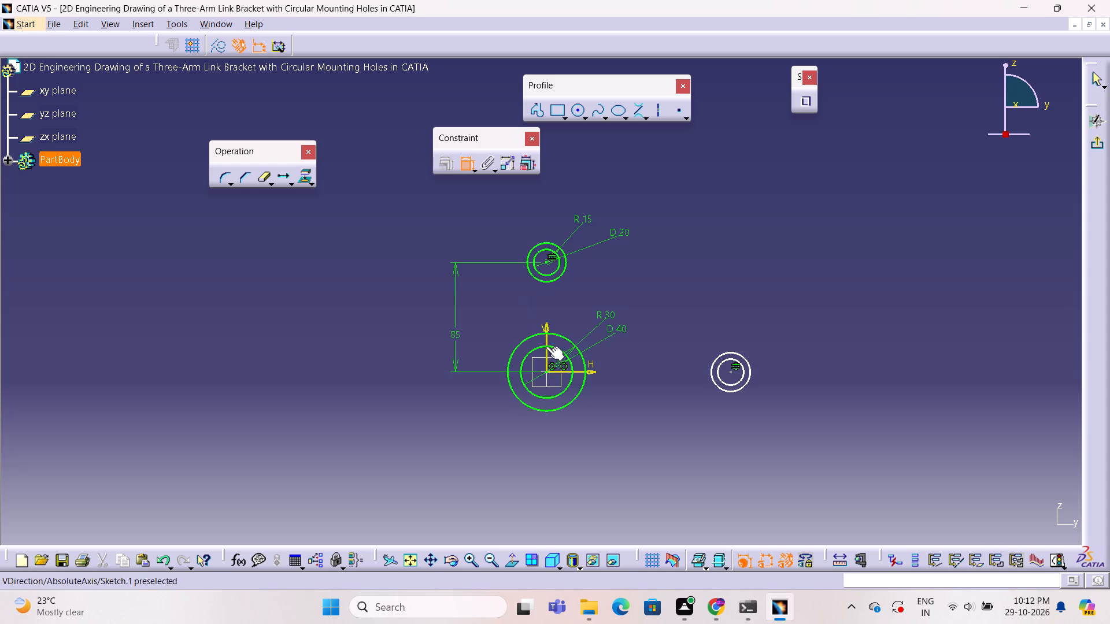
pyautogui.click(547, 372)
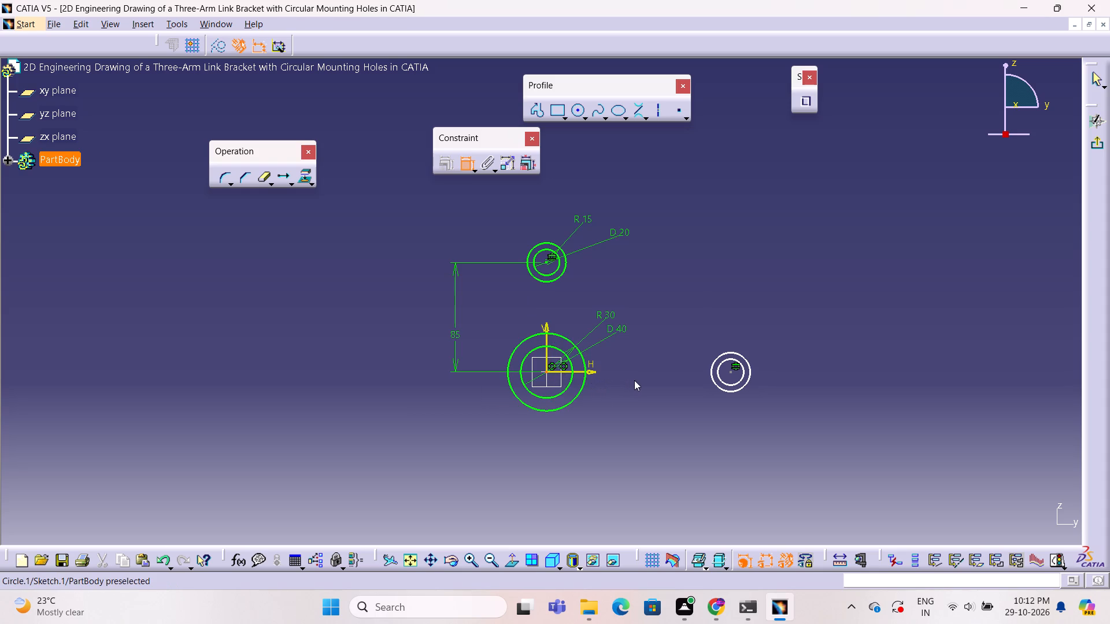
pyautogui.click(730, 372)
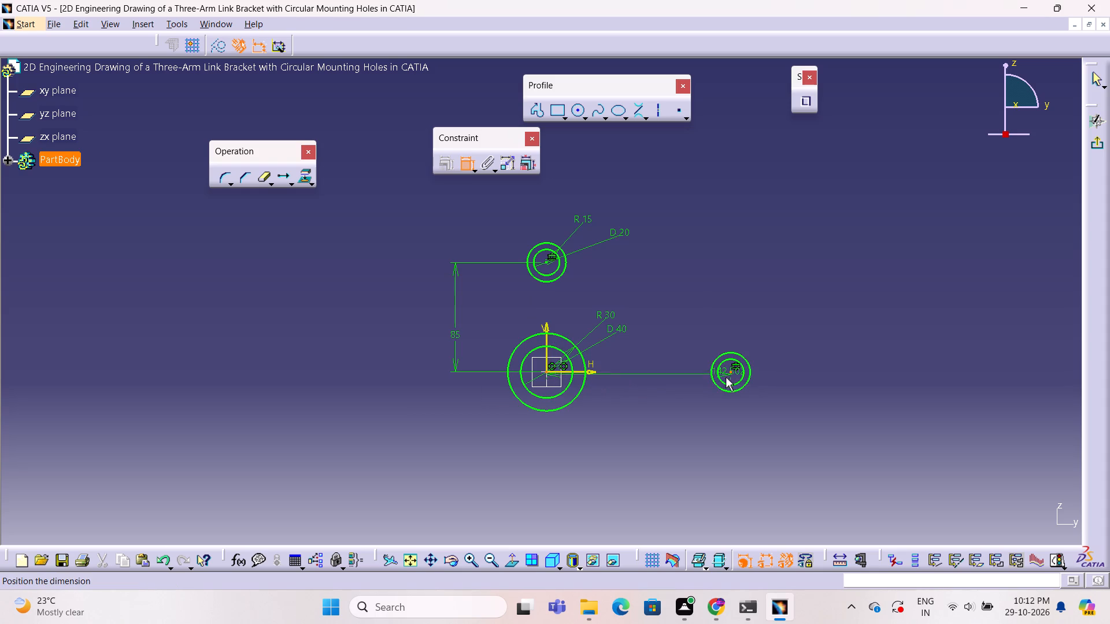
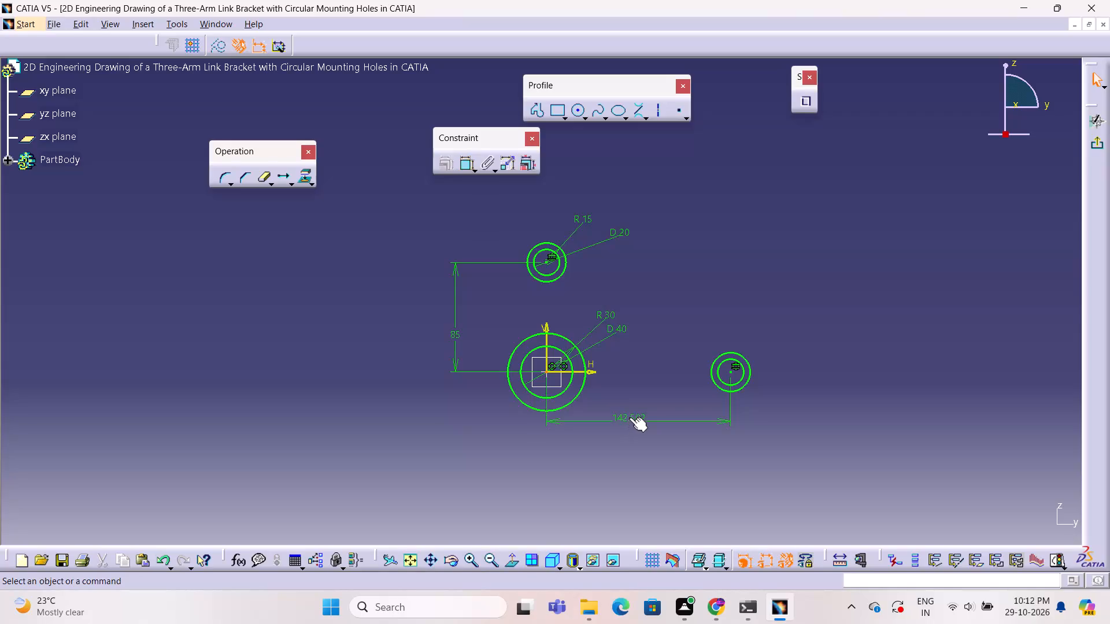
# Set the horizontal distance from the origin to the horizontal arm's circles to 75 mm.
pyautogui.click(629, 417)
pyautogui.click(629, 417)
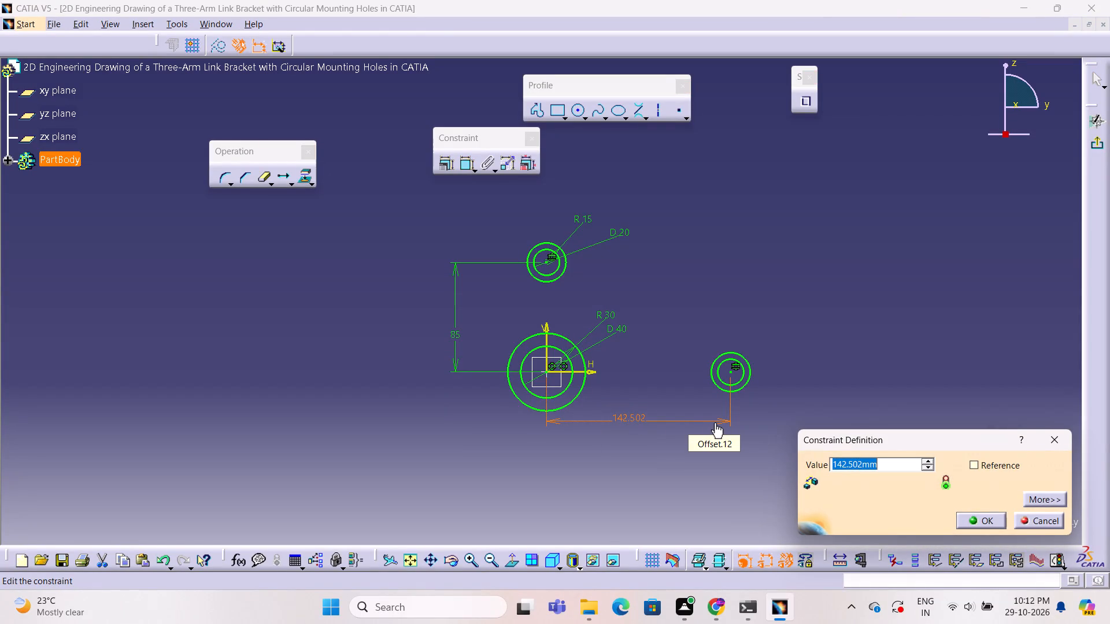
pyautogui.press('7')
pyautogui.press('5')
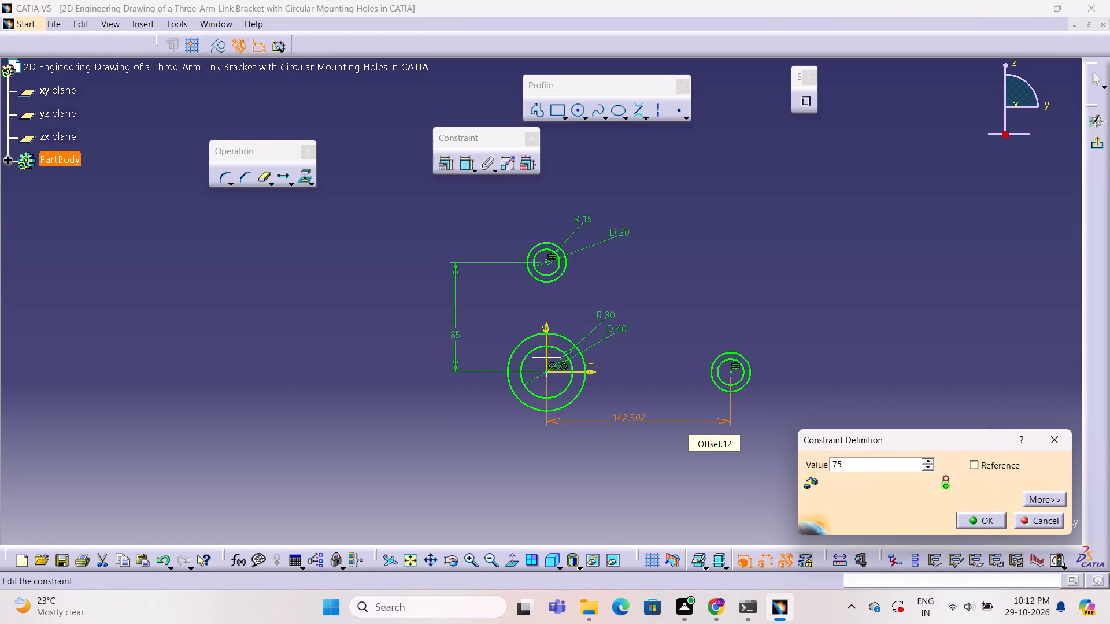
pyautogui.press('Return')
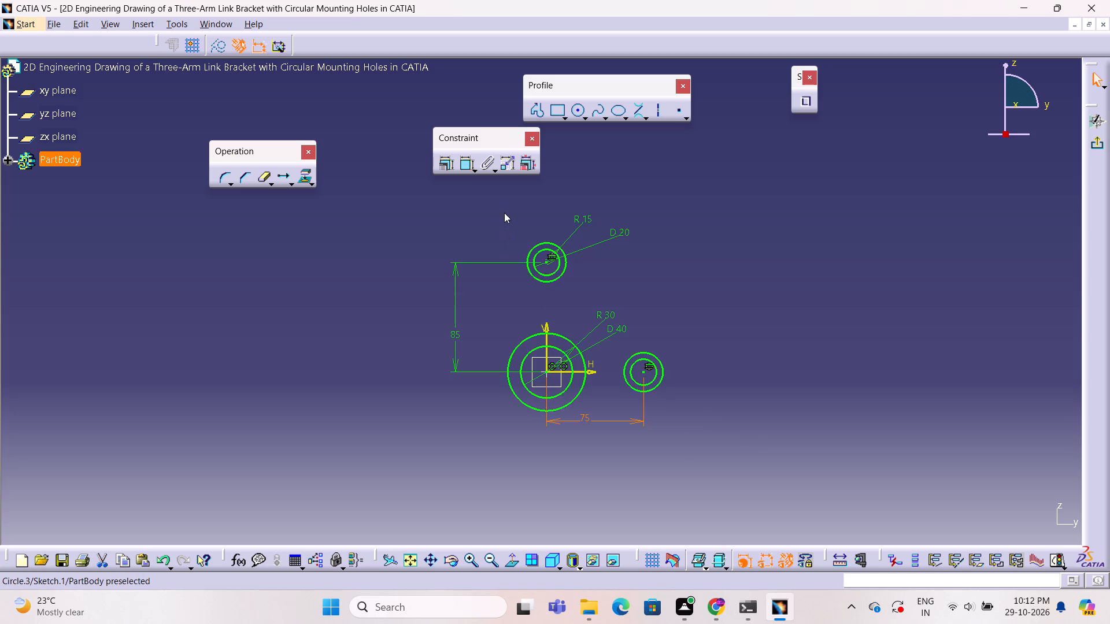
# Draw bi-tangent lines on both sides of the upper arm between its outer circle and the hub's outer circle.
pyautogui.click(631, 117)
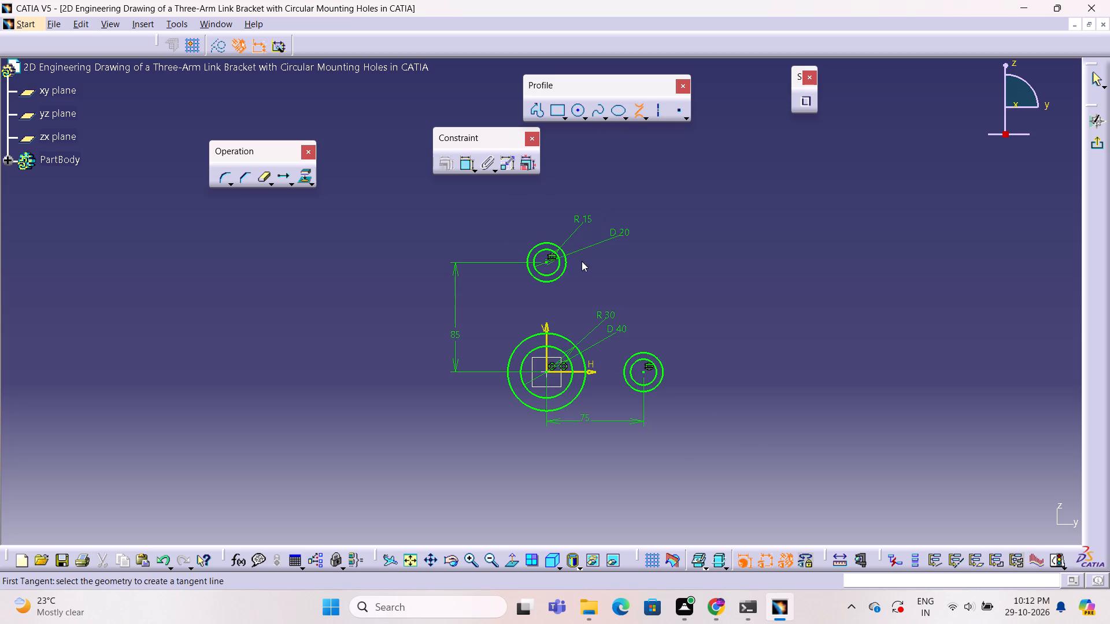
pyautogui.click(563, 267)
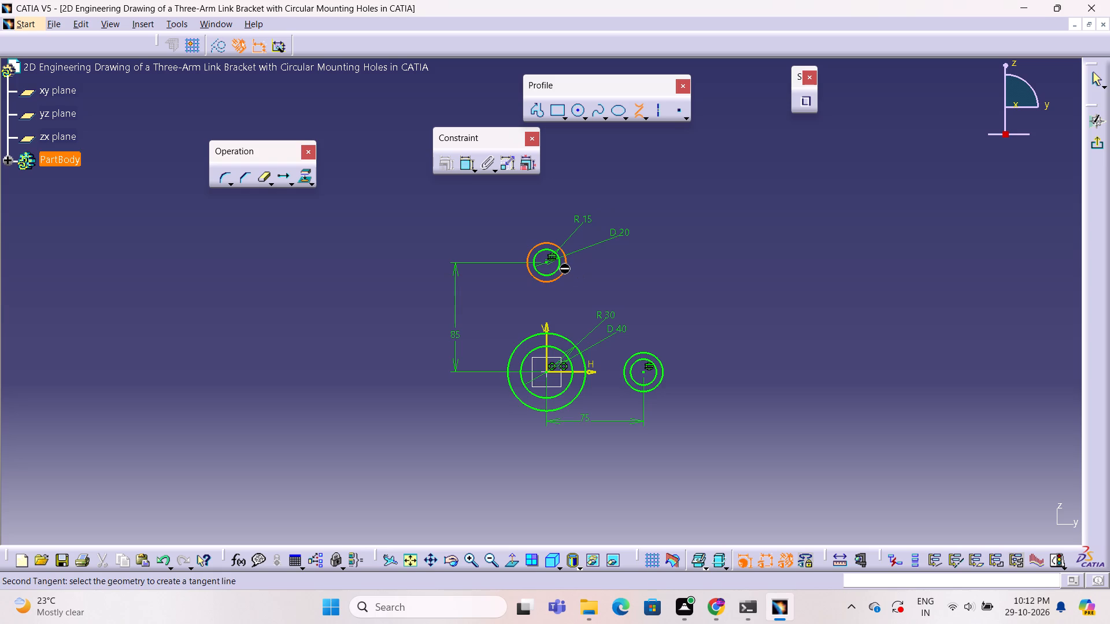
pyautogui.click(573, 341)
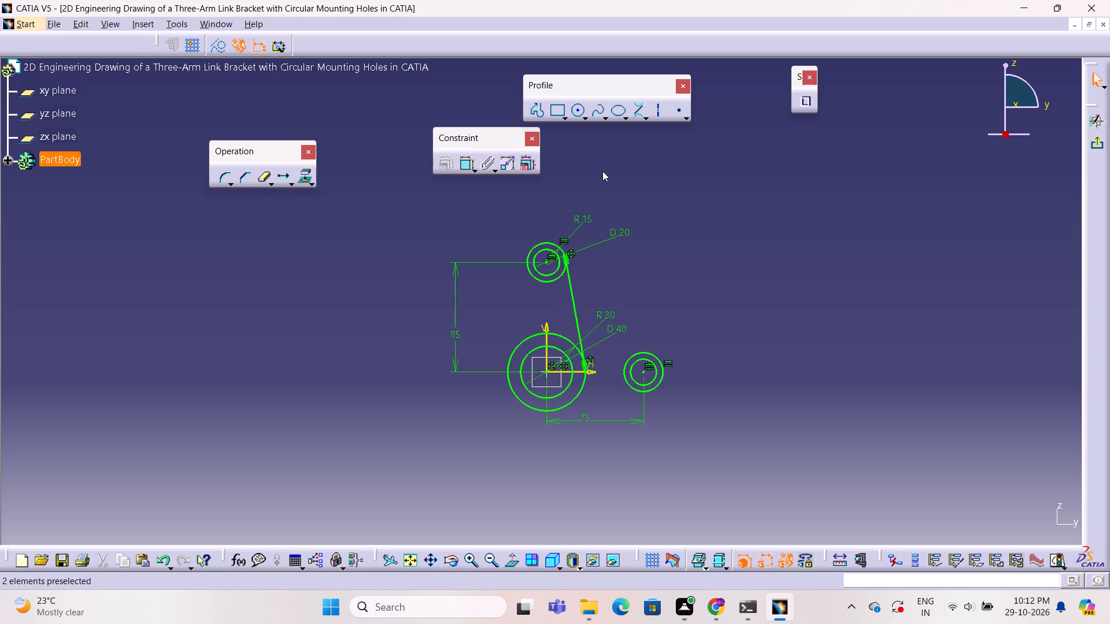
pyautogui.click(638, 116)
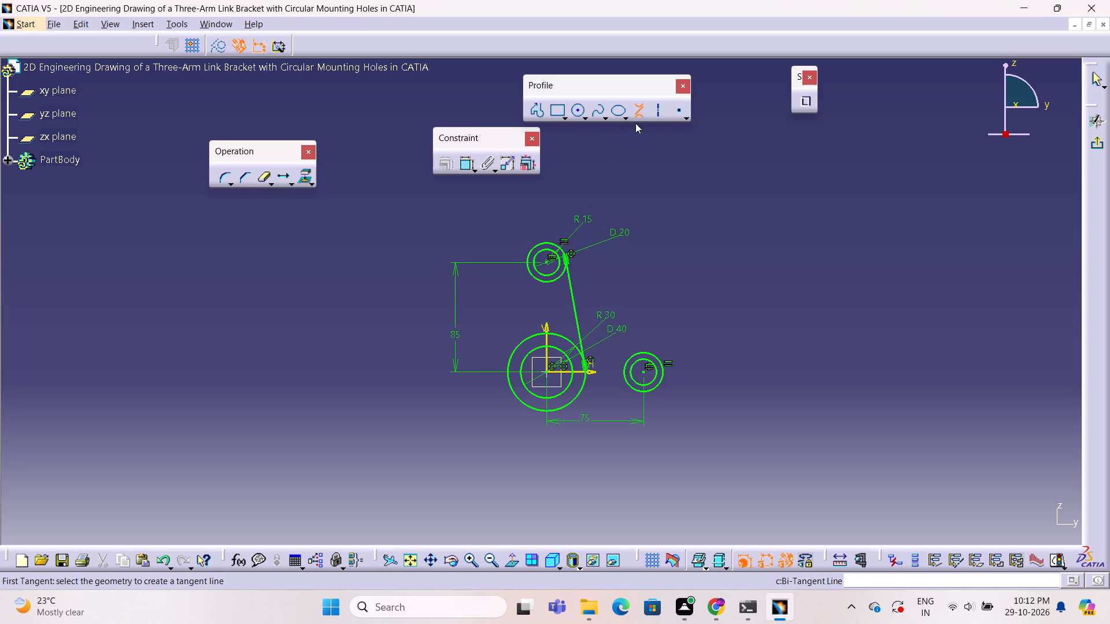
pyautogui.click(527, 255)
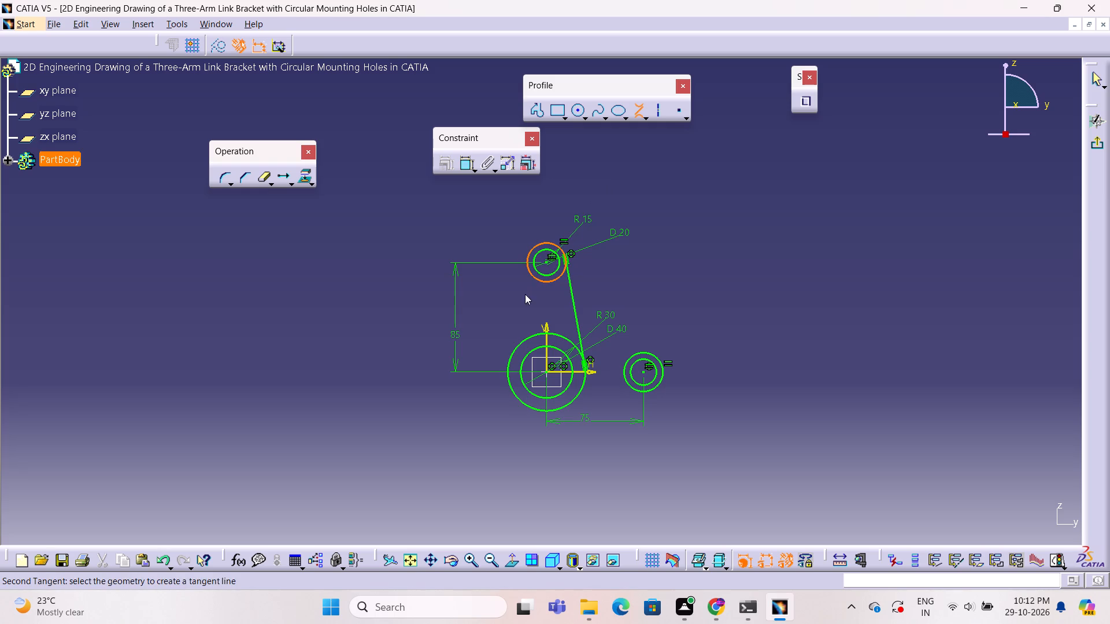
pyautogui.click(519, 343)
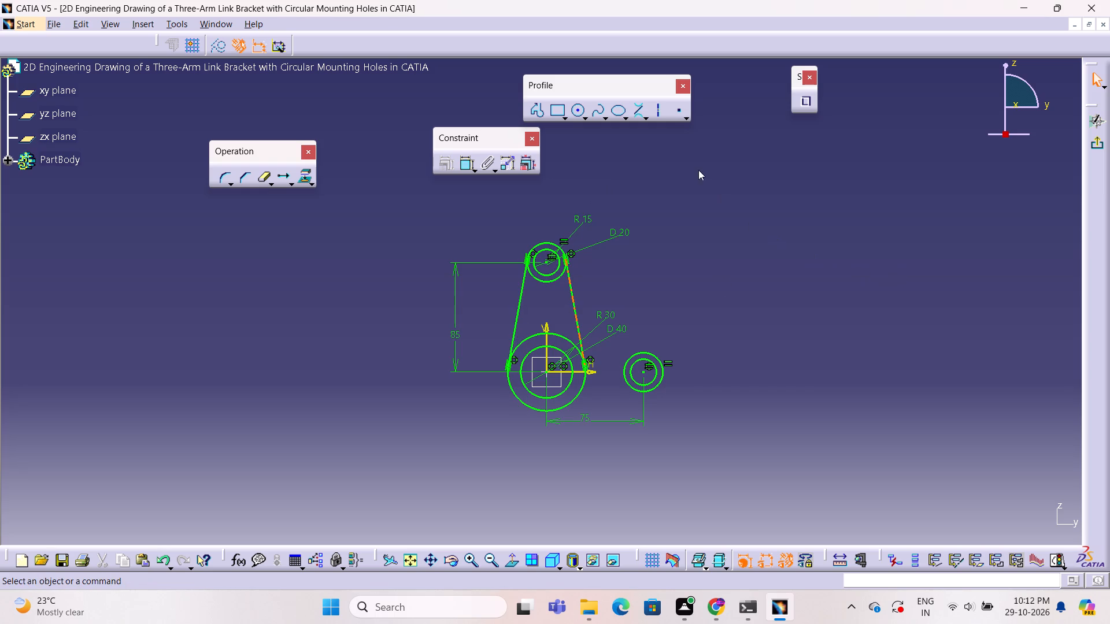
# Draw upper and lower bi-tangent lines between the horizontal arm's outer circle and the hub's outer circle.
pyautogui.click(633, 113)
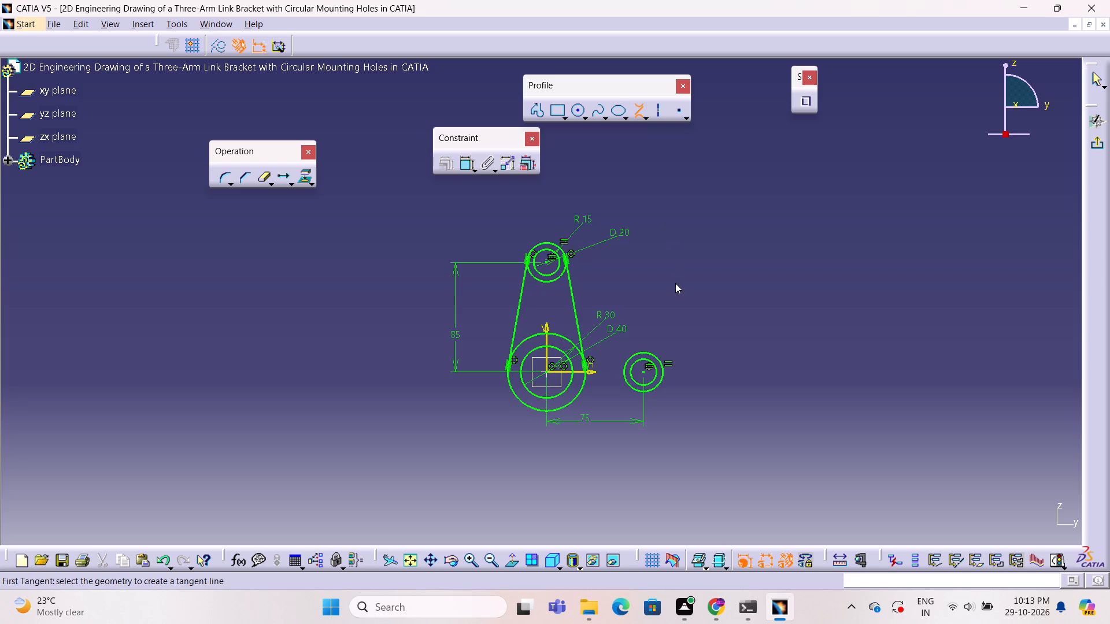
pyautogui.click(650, 352)
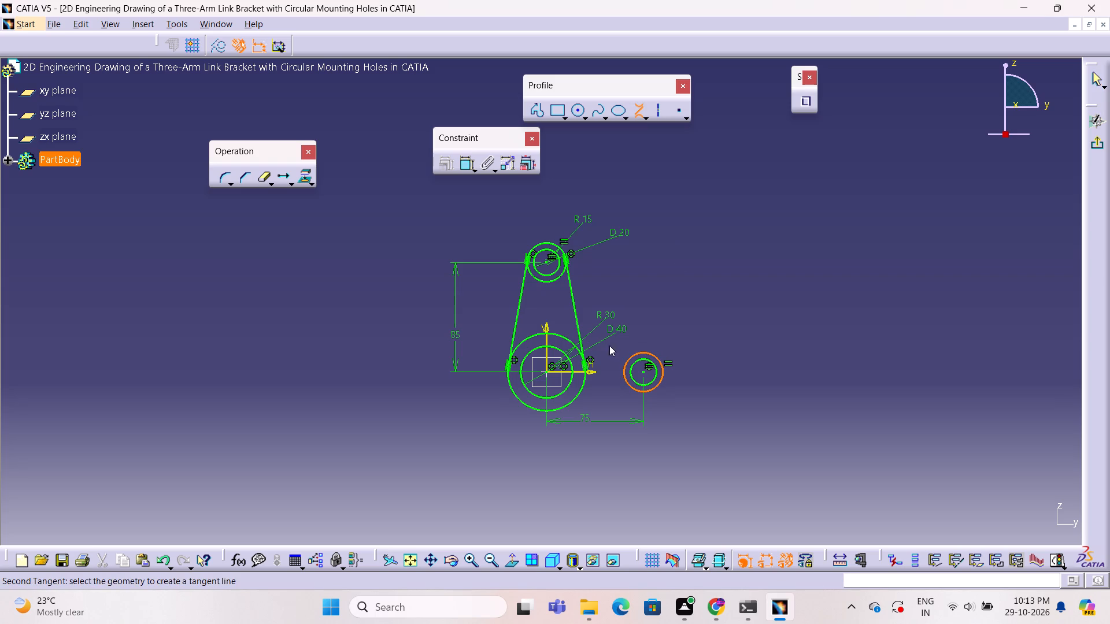
pyautogui.click(570, 339)
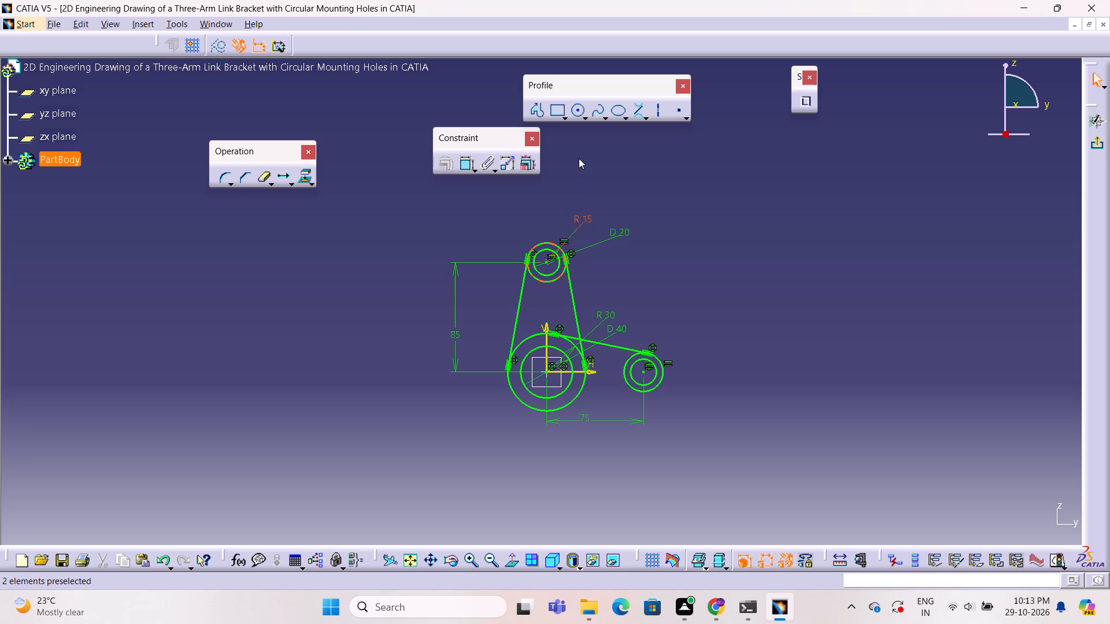
pyautogui.click(640, 112)
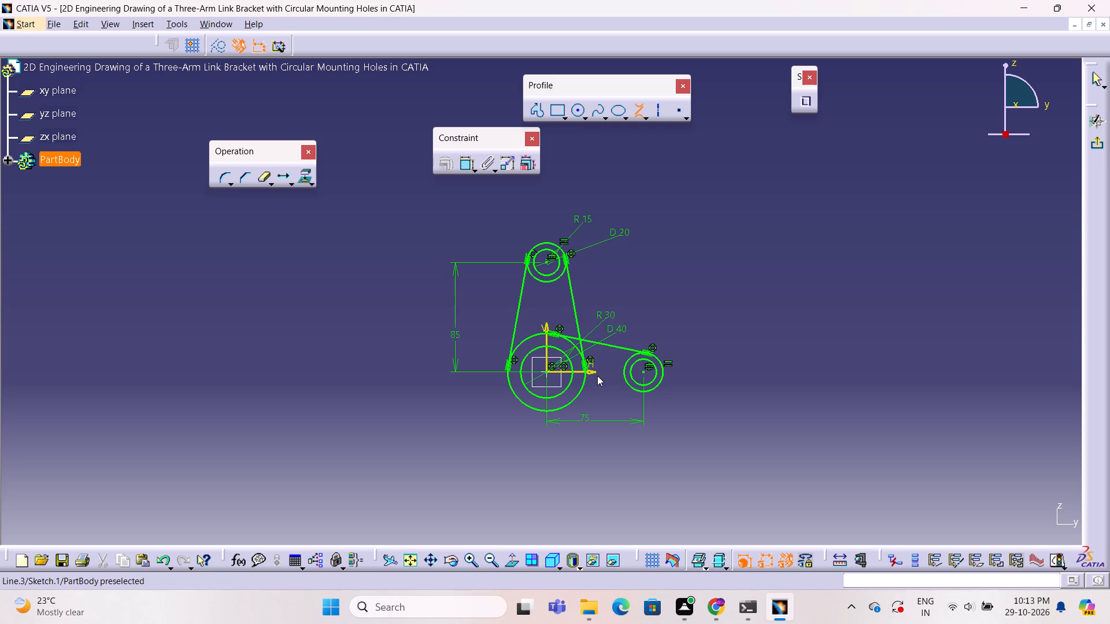
pyautogui.click(558, 407)
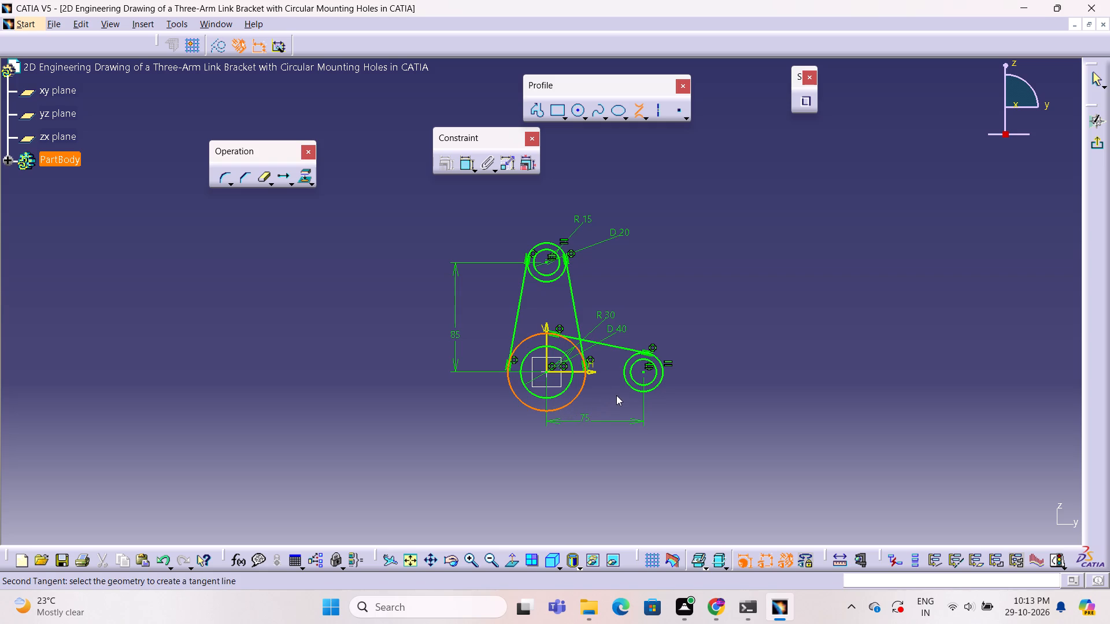
pyautogui.click(634, 389)
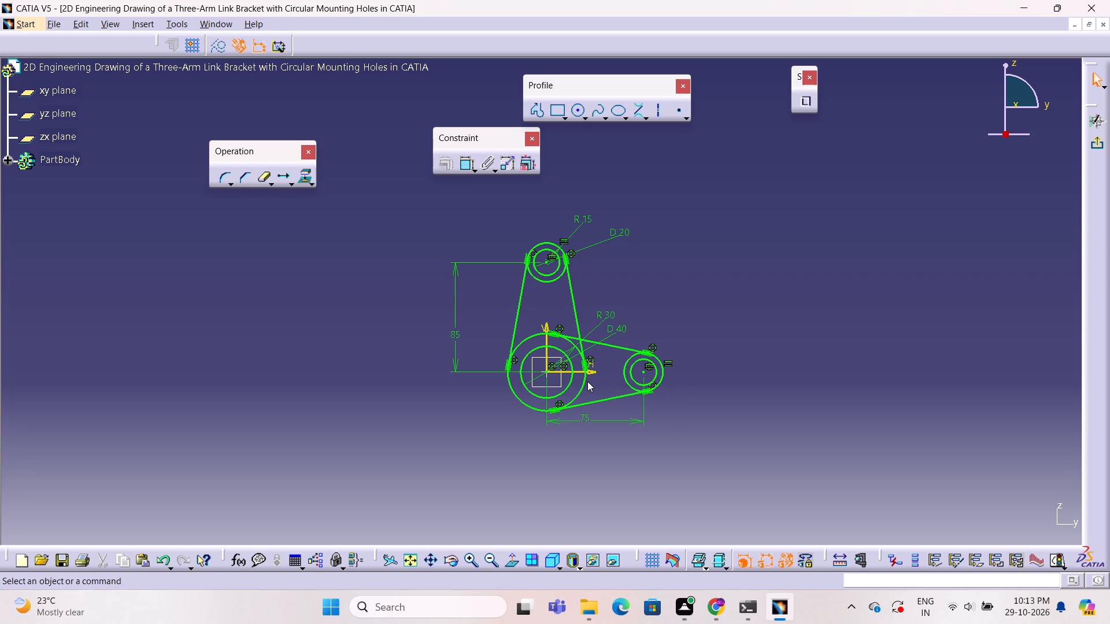
# Delete the hub's inner 40 mm diameter circle.
pyautogui.click(569, 384)
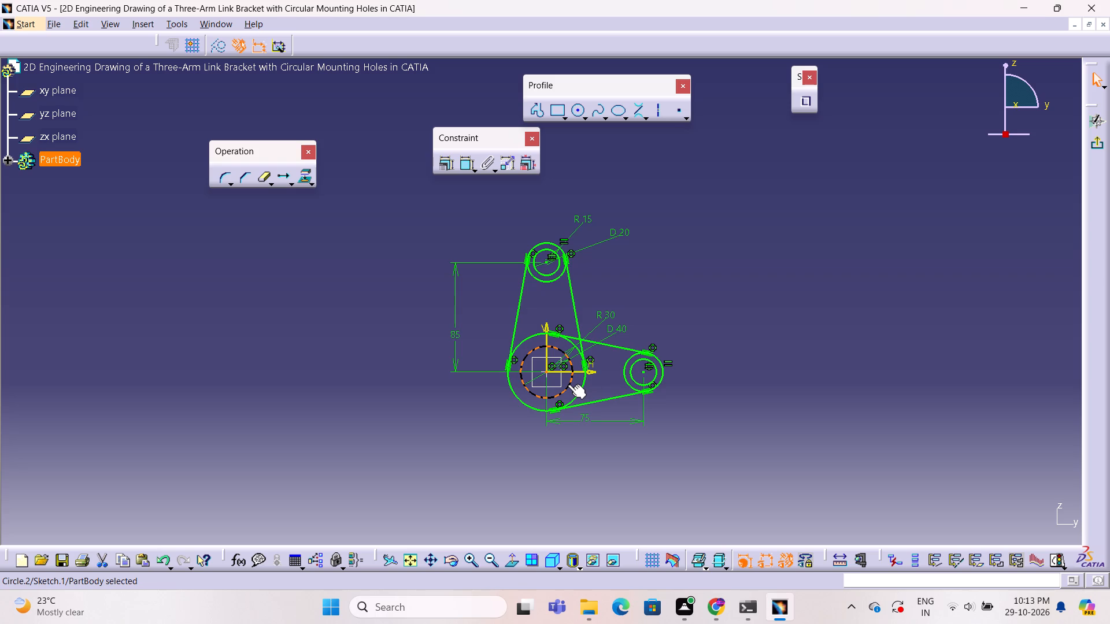
pyautogui.press('Delete')
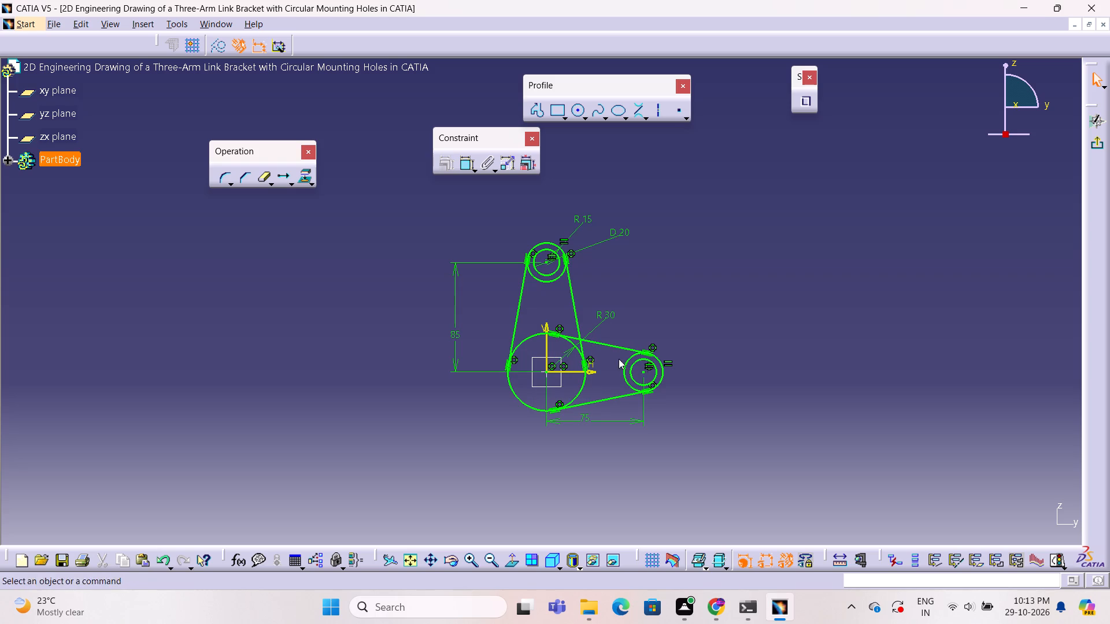
# Apply Quick Trim to the hub-facing portions of the upper and horizontal arms' outer circles.
pyautogui.click(261, 183)
pyautogui.click(261, 183)
pyautogui.click(261, 183)
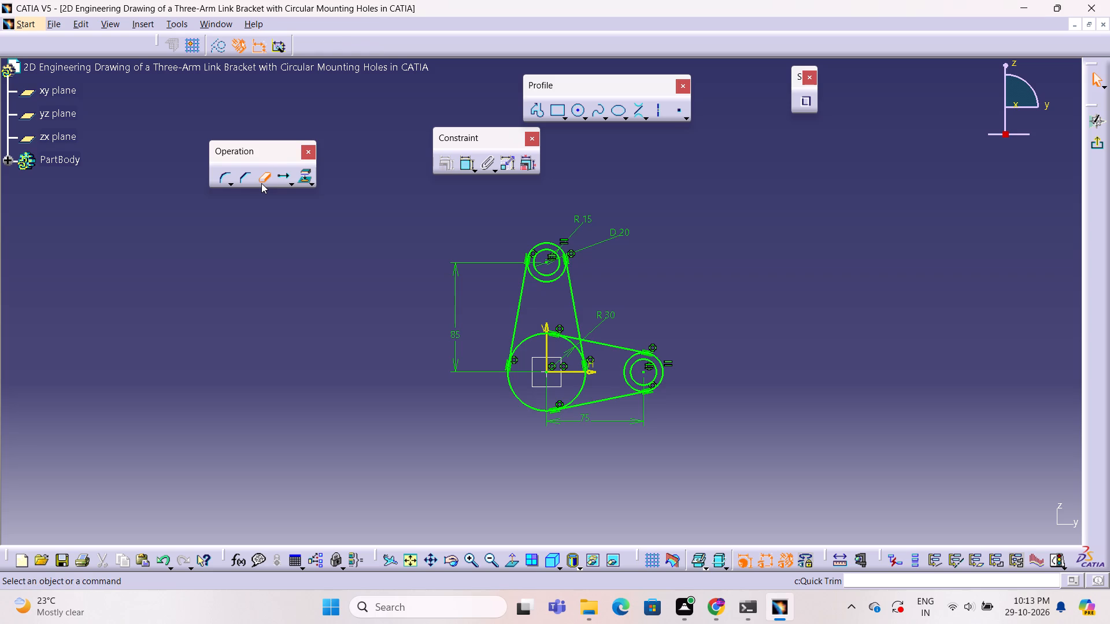
pyautogui.click(261, 183)
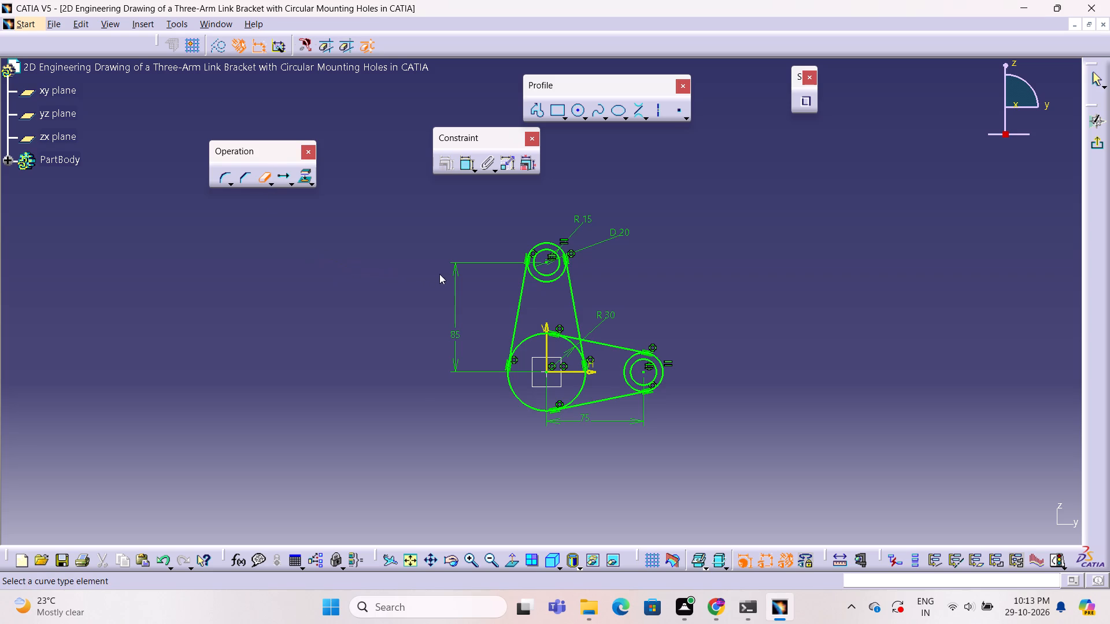
pyautogui.click(539, 278)
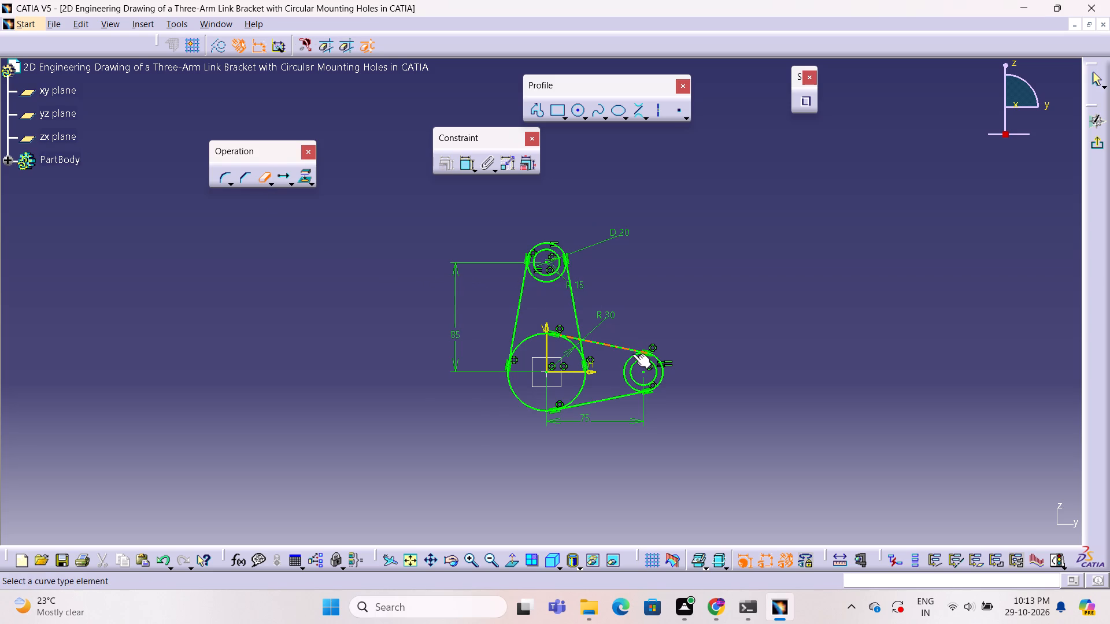
pyautogui.click(632, 358)
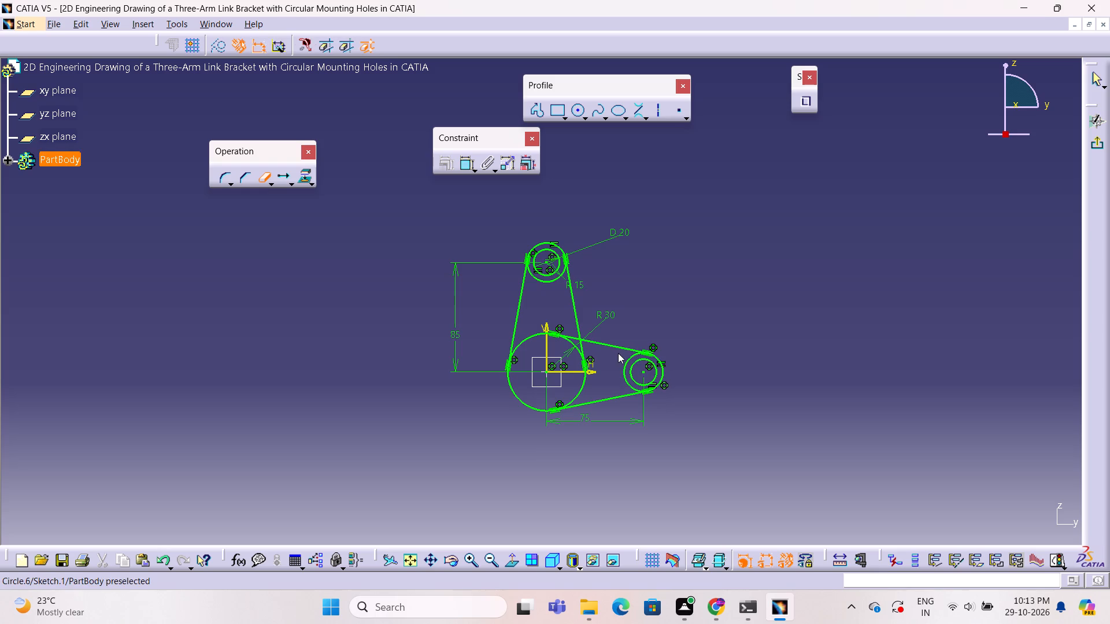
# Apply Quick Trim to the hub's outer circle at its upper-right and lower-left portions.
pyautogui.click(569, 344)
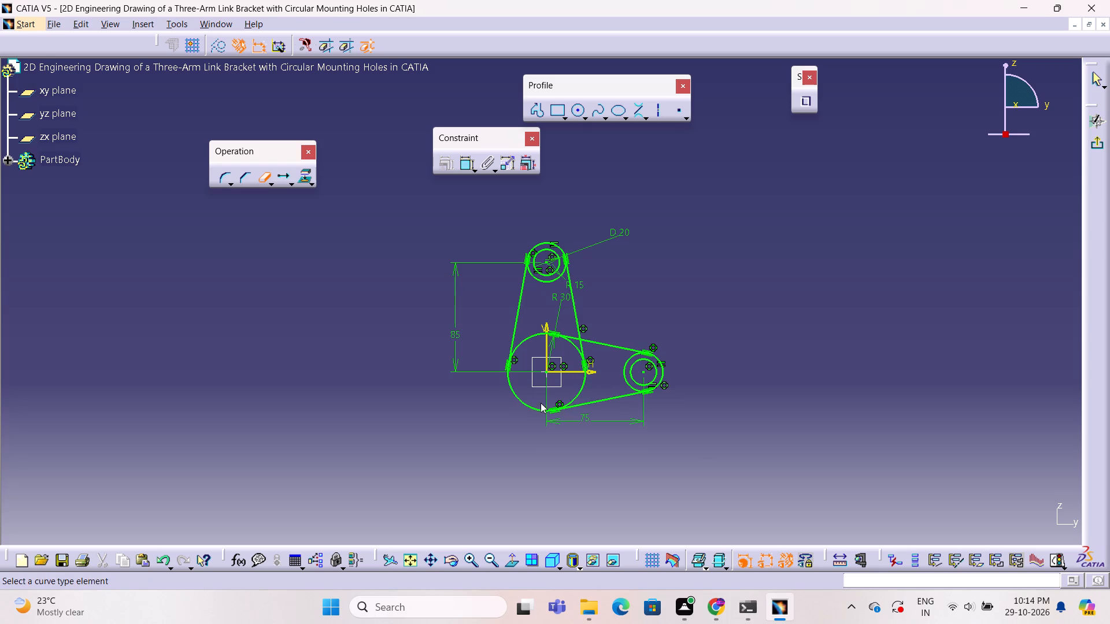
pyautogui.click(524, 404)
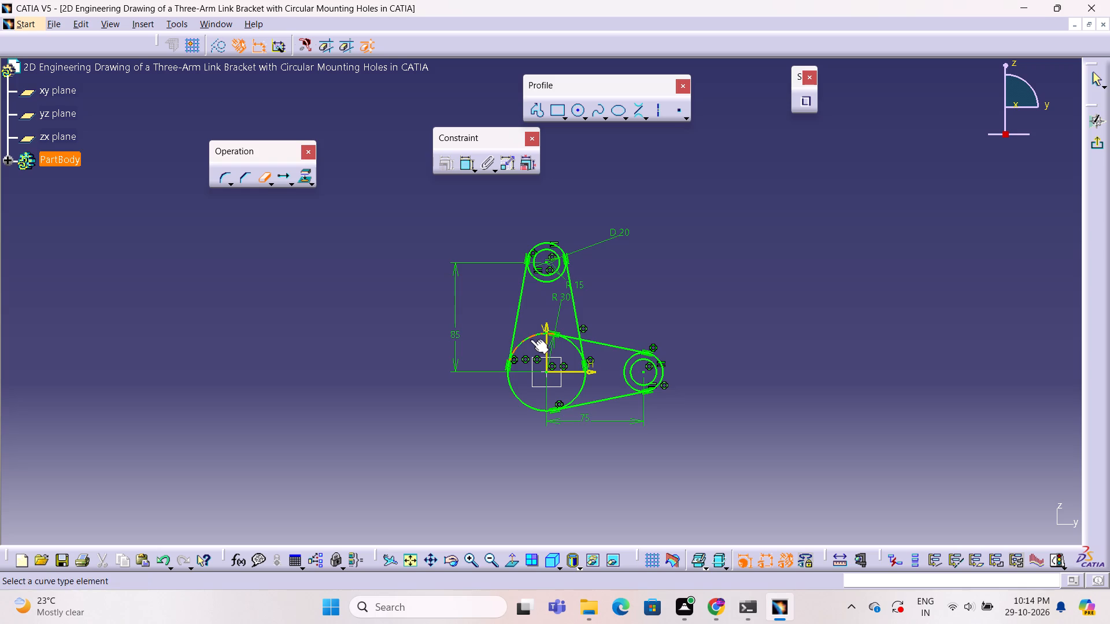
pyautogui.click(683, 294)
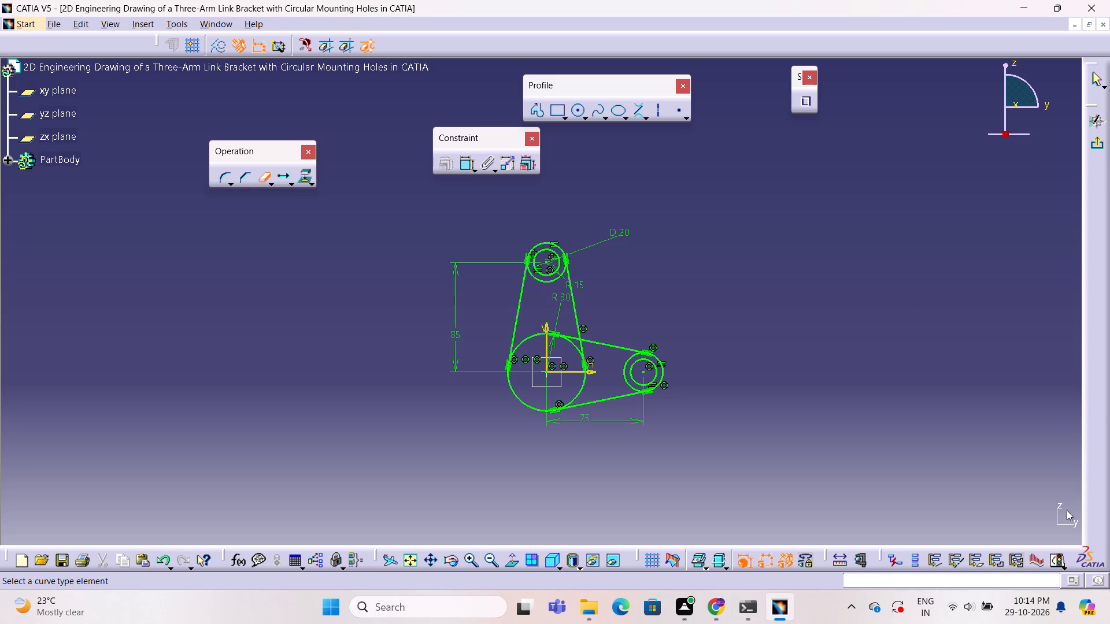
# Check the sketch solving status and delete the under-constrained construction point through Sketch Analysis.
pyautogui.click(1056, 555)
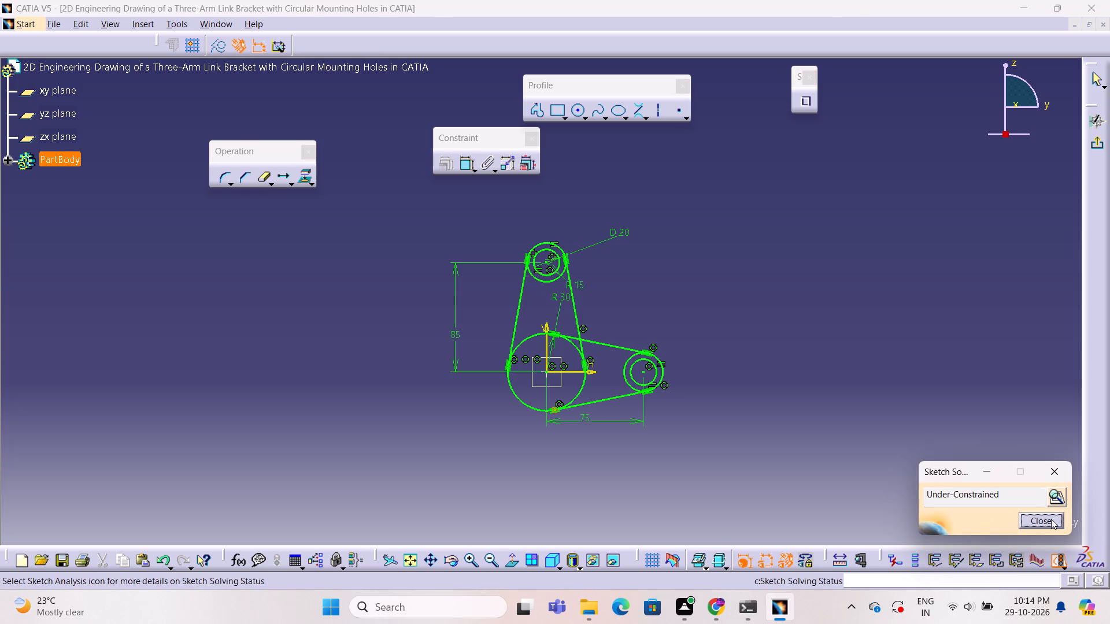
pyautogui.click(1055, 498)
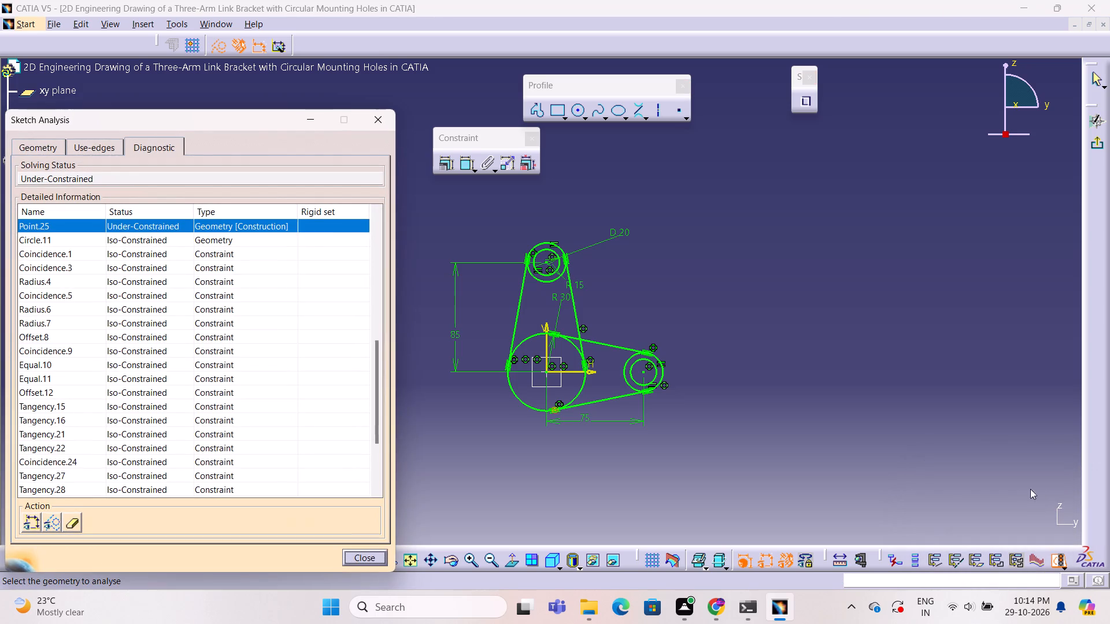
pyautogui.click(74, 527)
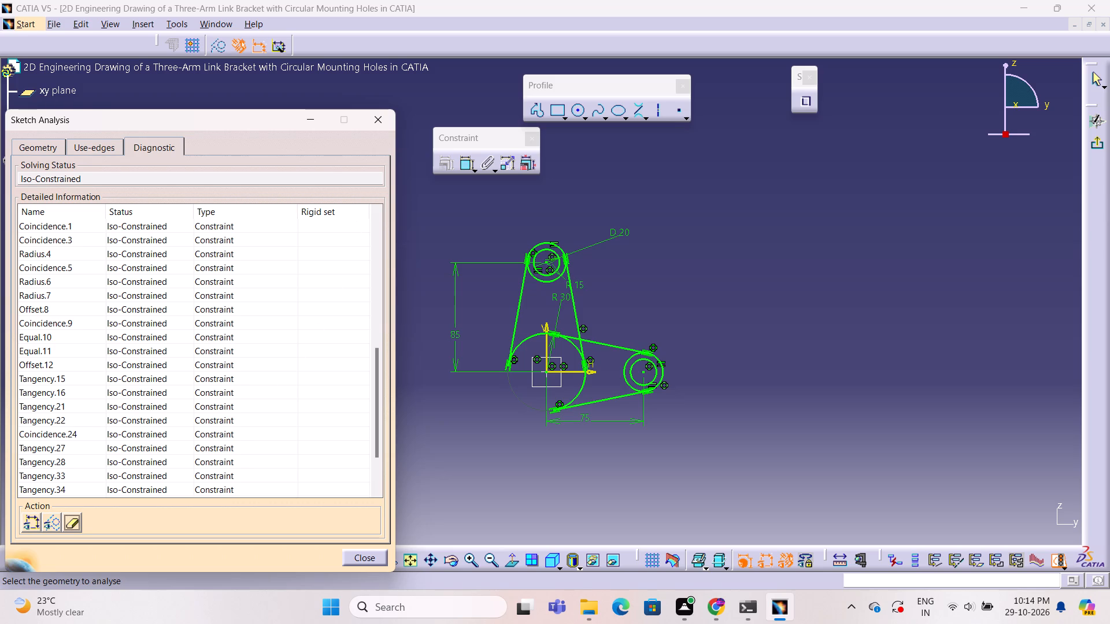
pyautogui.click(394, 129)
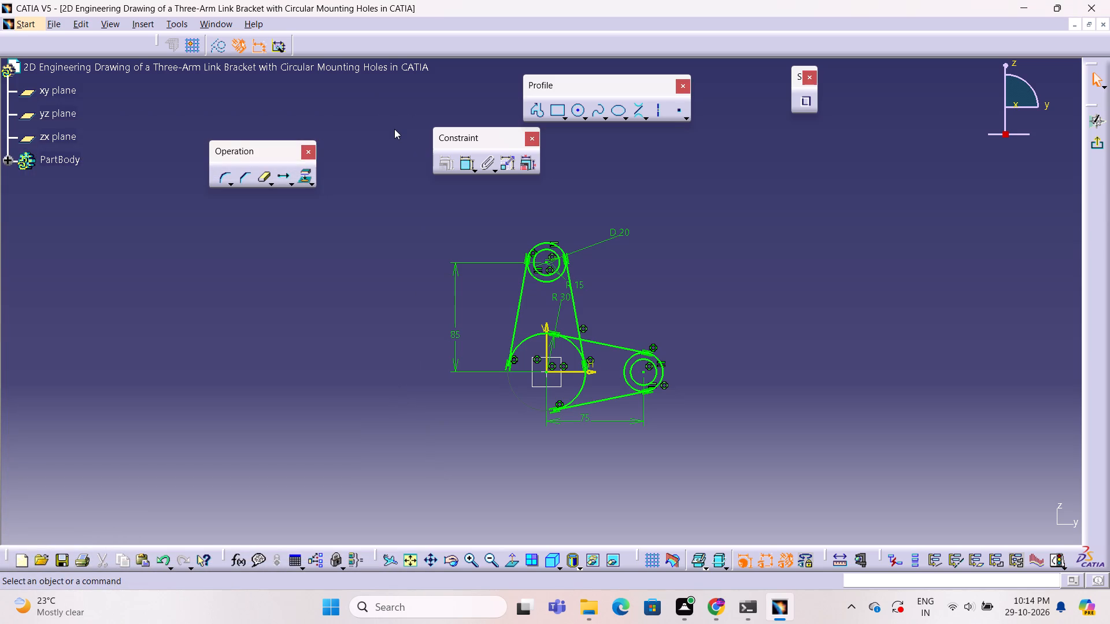
# Delete the three remaining arcs of the hub's outer circle.
pyautogui.click(526, 338)
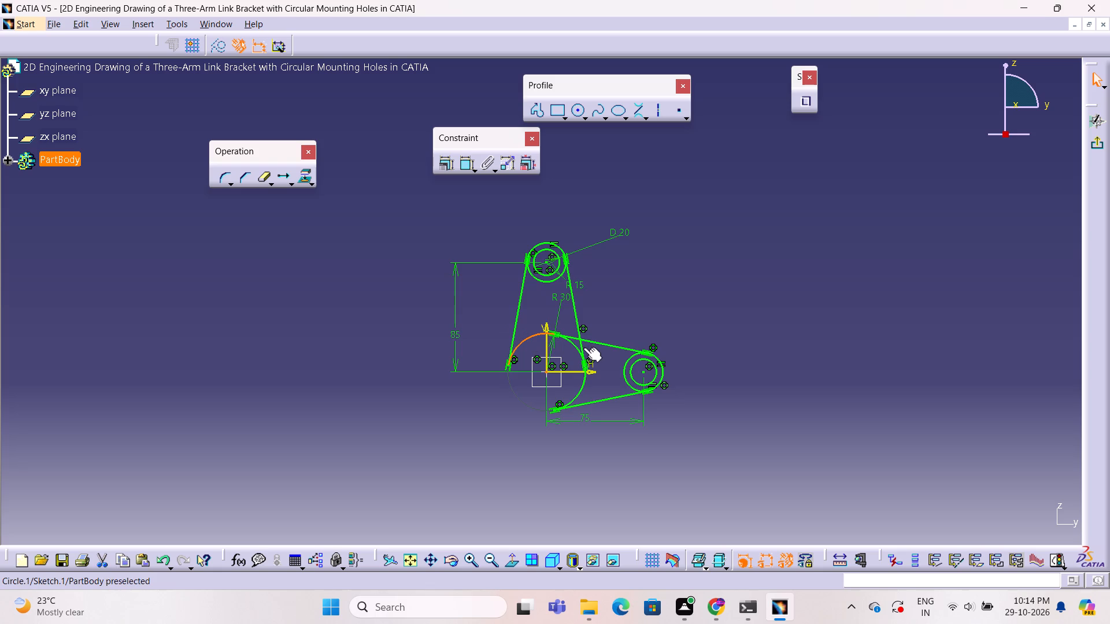
pyautogui.keyDown('ctrl'); pyautogui.click(576, 350); pyautogui.keyUp('ctrl')
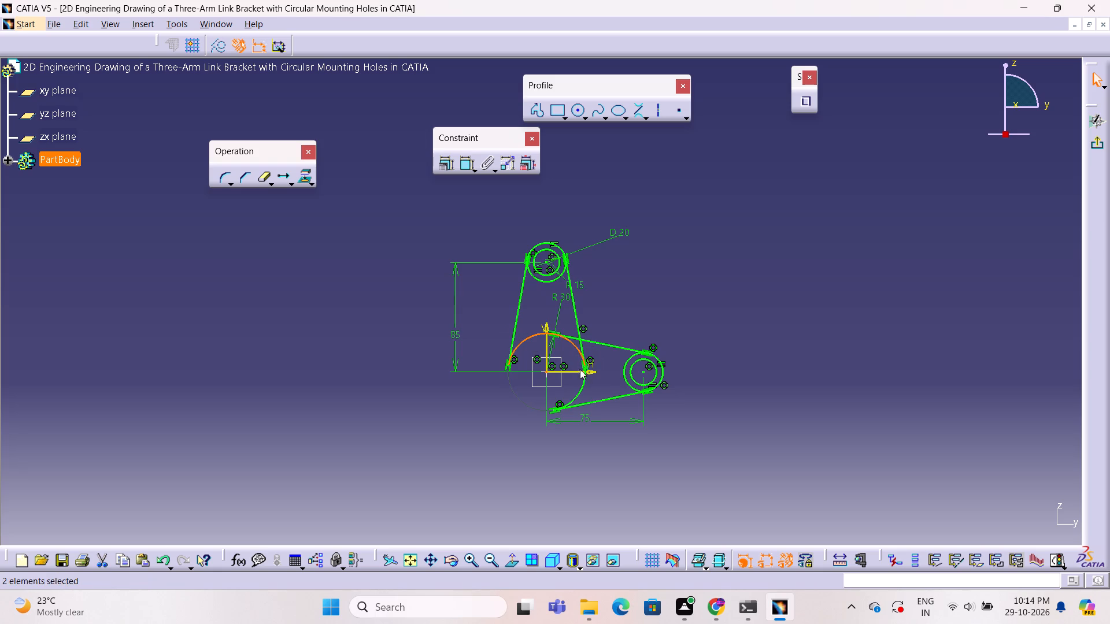
pyautogui.keyDown('ctrl'); pyautogui.click(583, 381); pyautogui.keyUp('ctrl')
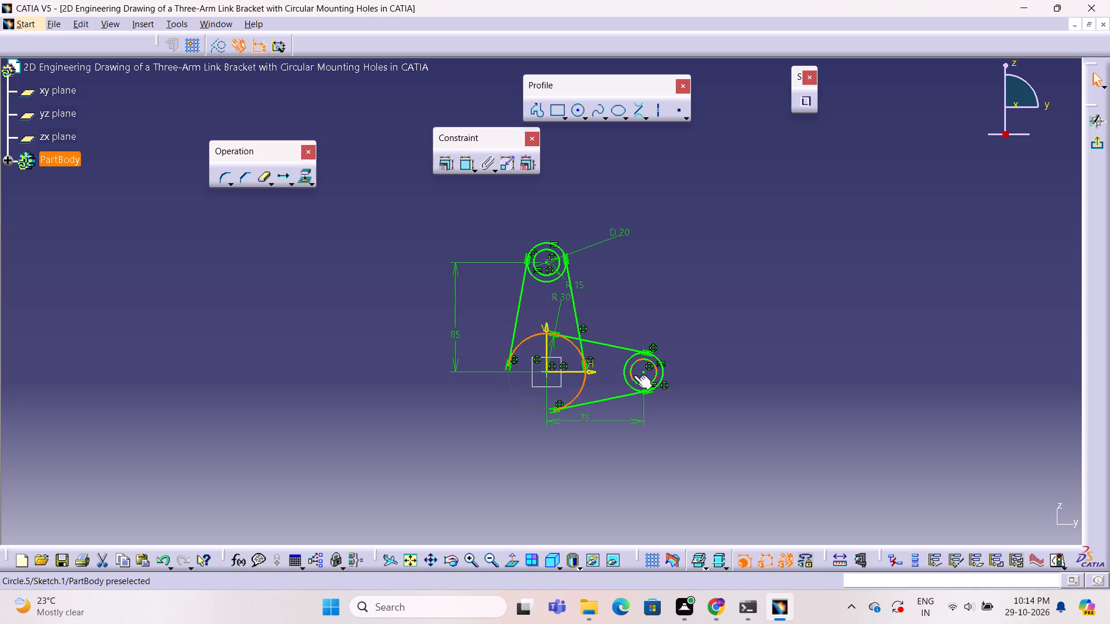
pyautogui.press('Delete')
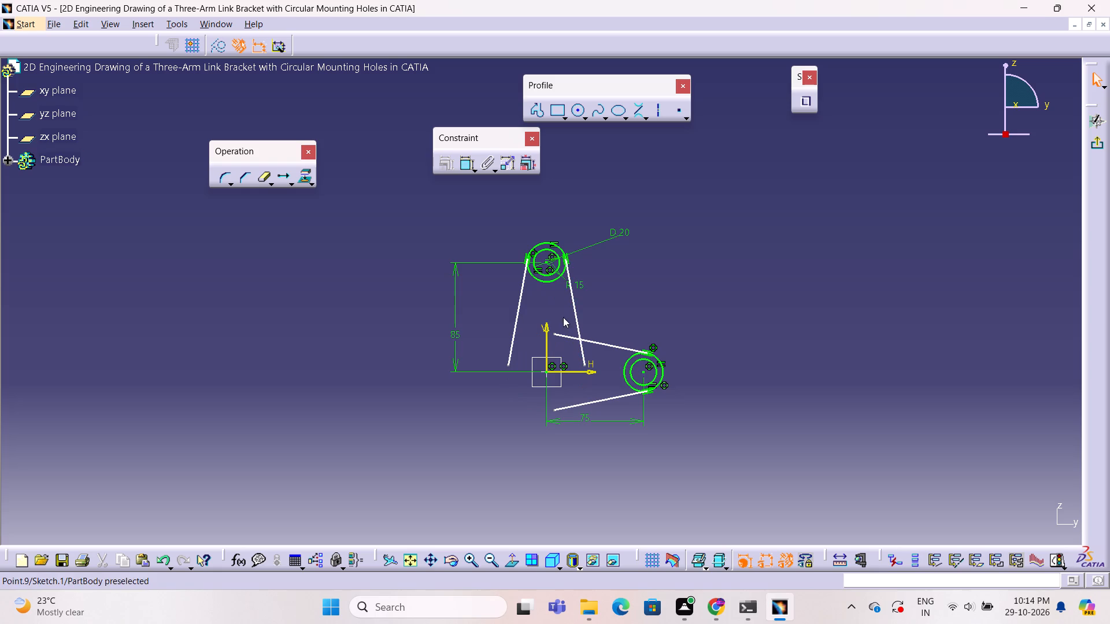
# Sketch a new hub circle centred on the origin, reaching the horizontal arm's lower tangent line.
pyautogui.click(578, 117)
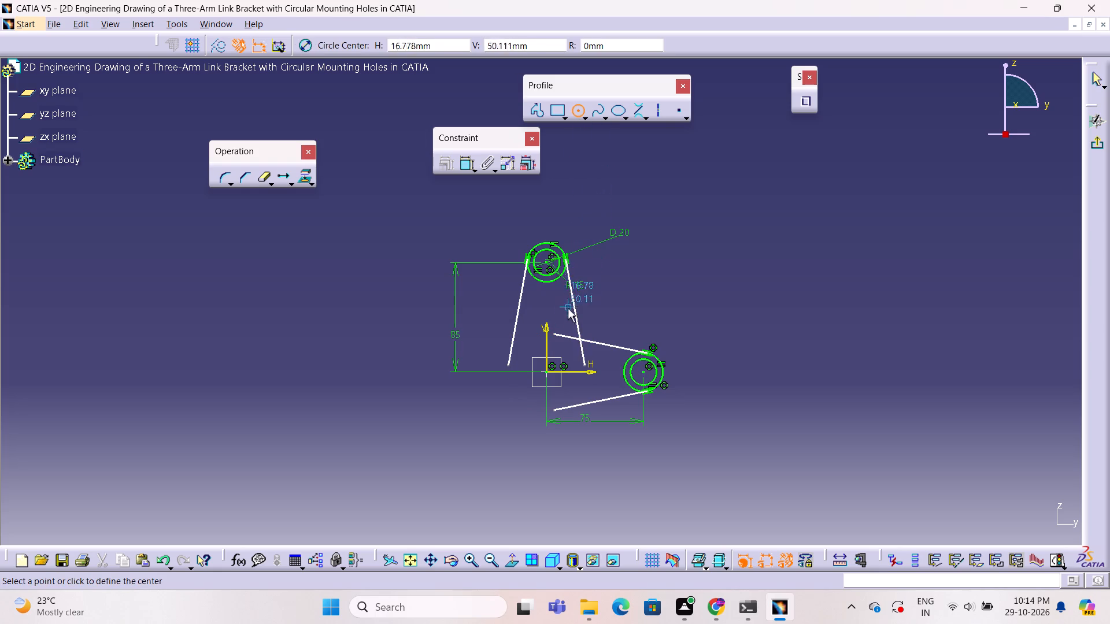
pyautogui.click(548, 377)
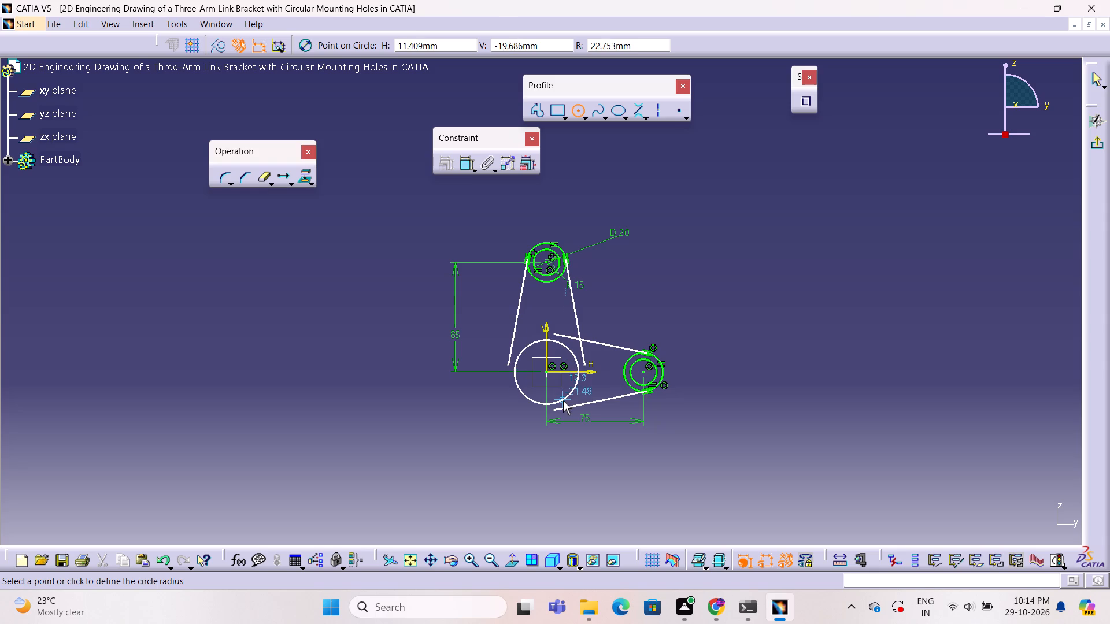
pyautogui.click(564, 402)
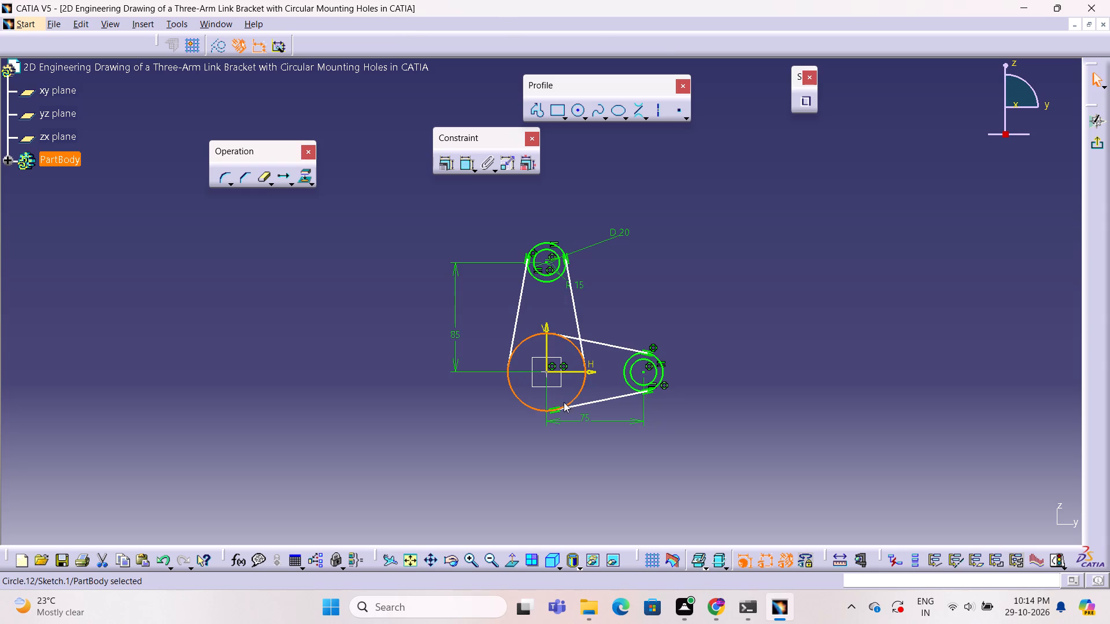
# Dimension the hub circle's diameter, placing the dimension beside the hub, opposite the horizontal arm.
pyautogui.click(628, 309)
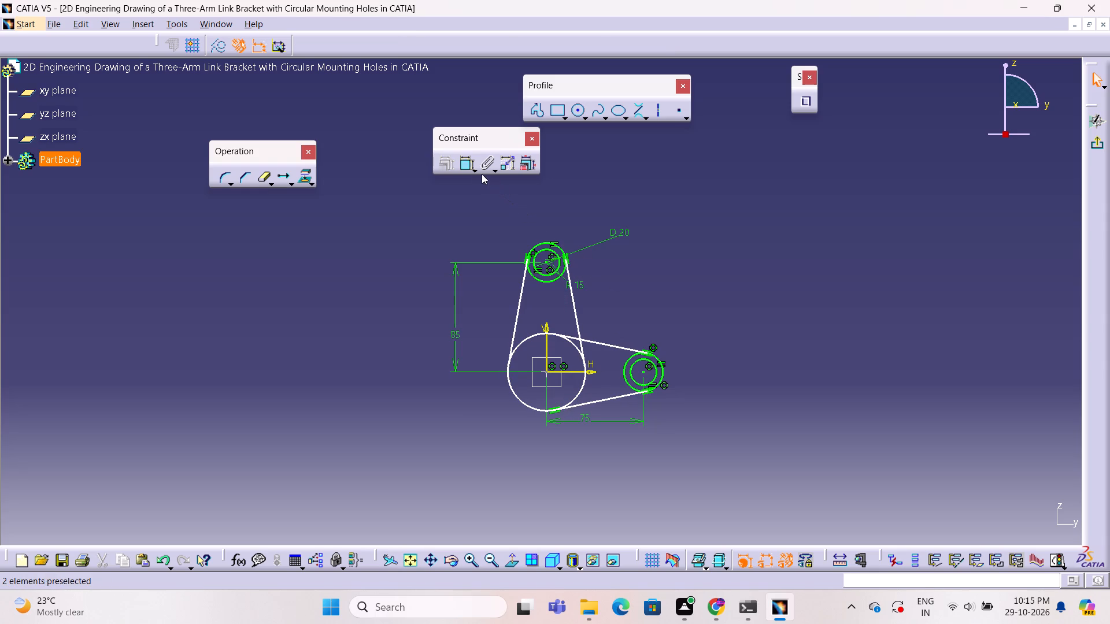
pyautogui.click(461, 164)
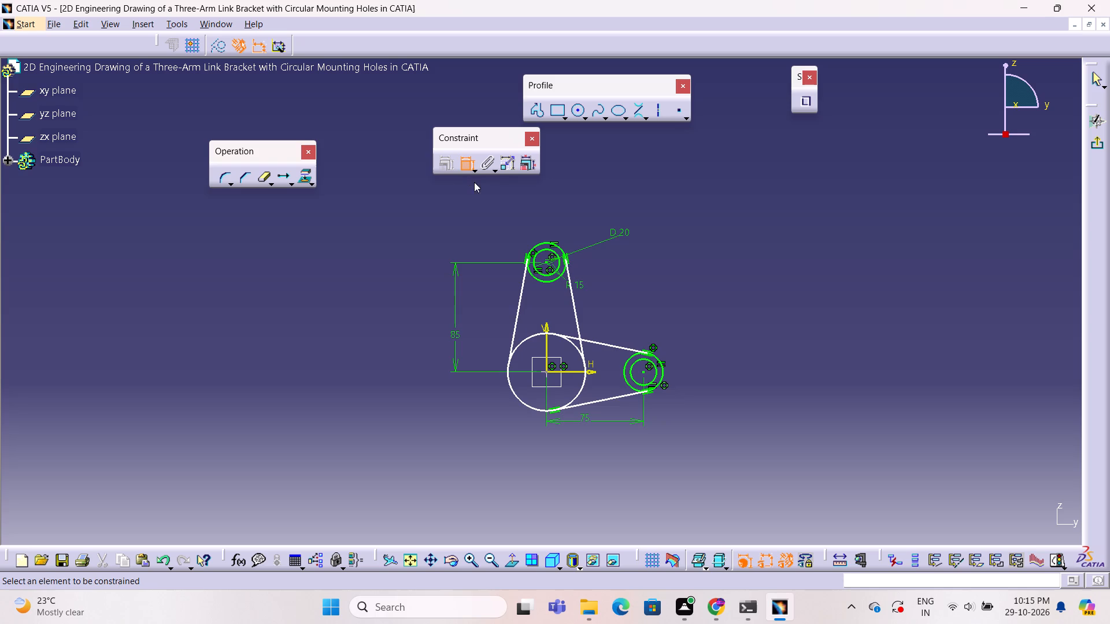
pyautogui.click(520, 343)
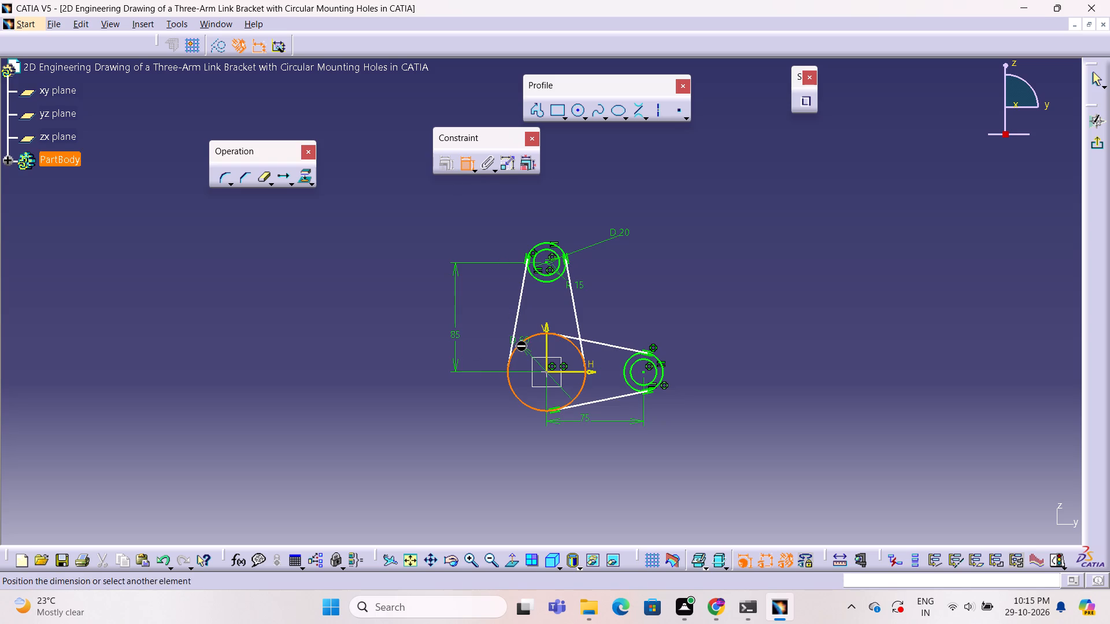
pyautogui.click(415, 358)
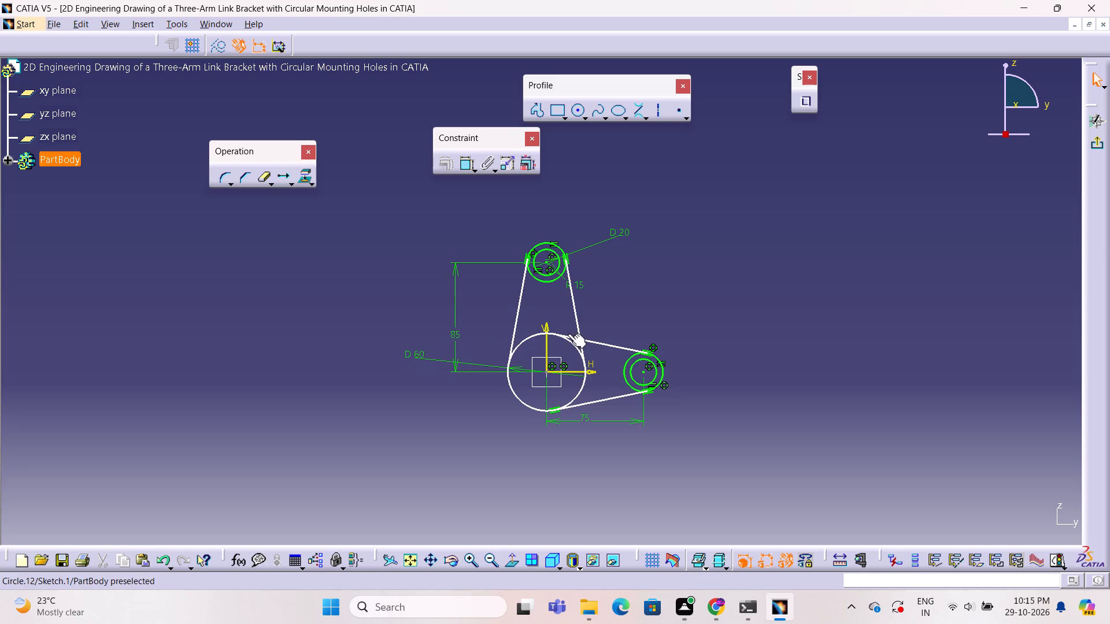
# Apply a tangency constraint between the vertical arm's left line and the hub circle.
pyautogui.click(515, 326)
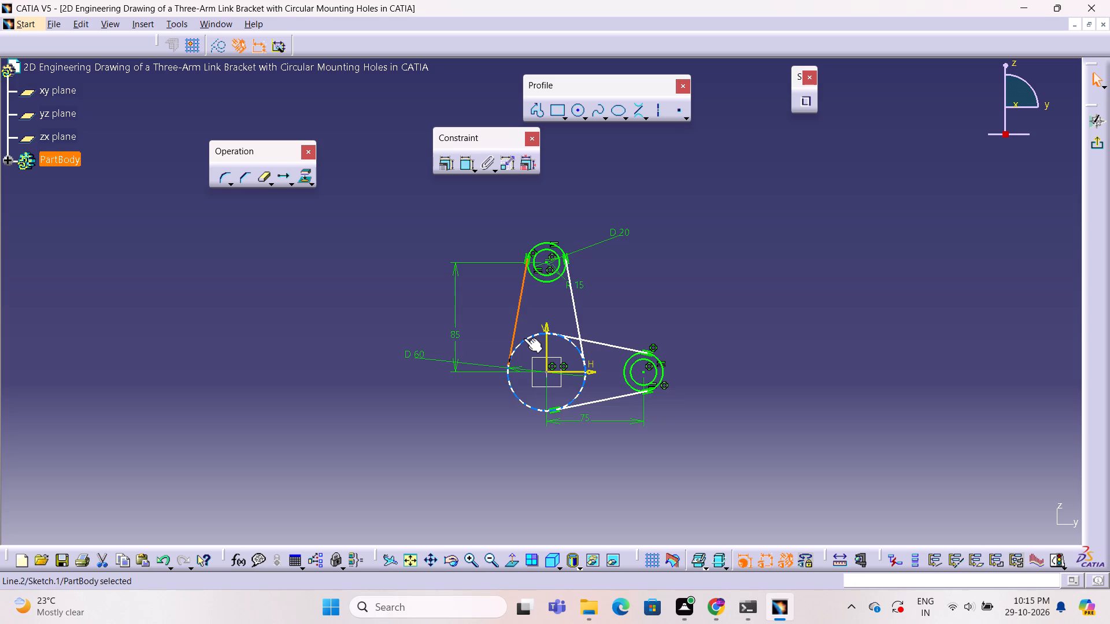
pyautogui.click(524, 338)
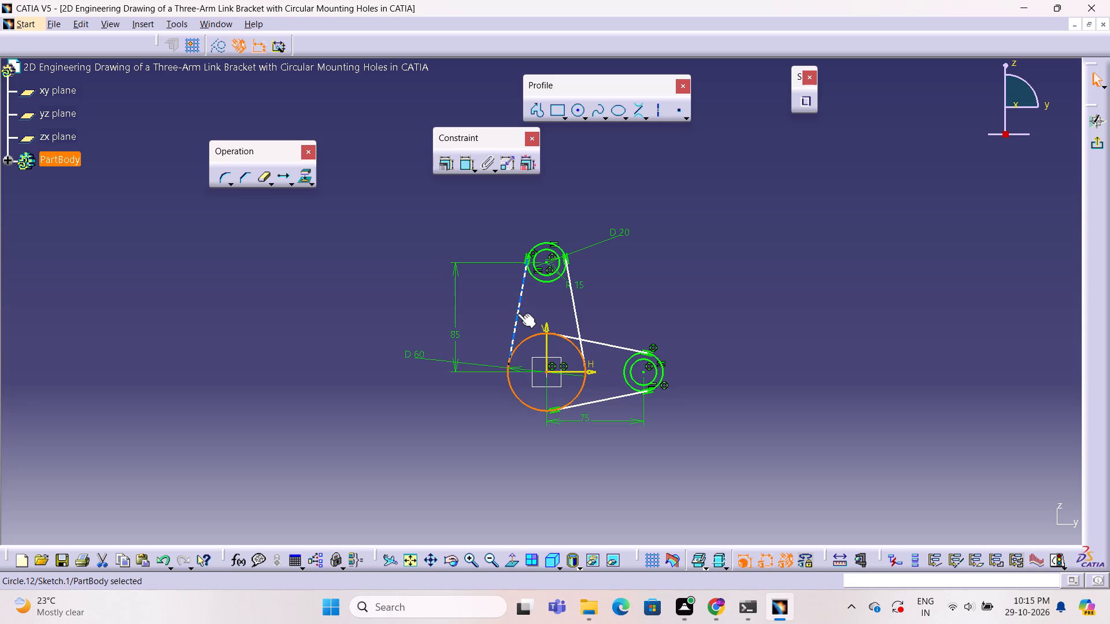
pyautogui.click(517, 313)
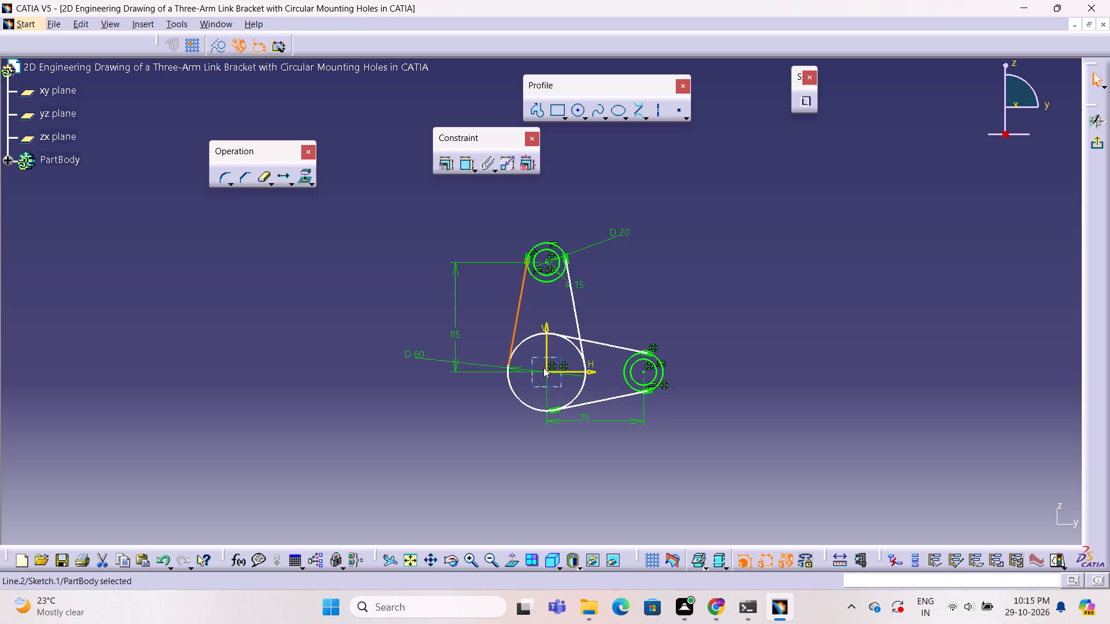
pyautogui.click(529, 340)
pyautogui.keyDown('ctrl'); pyautogui.click(515, 324); pyautogui.keyUp('ctrl')
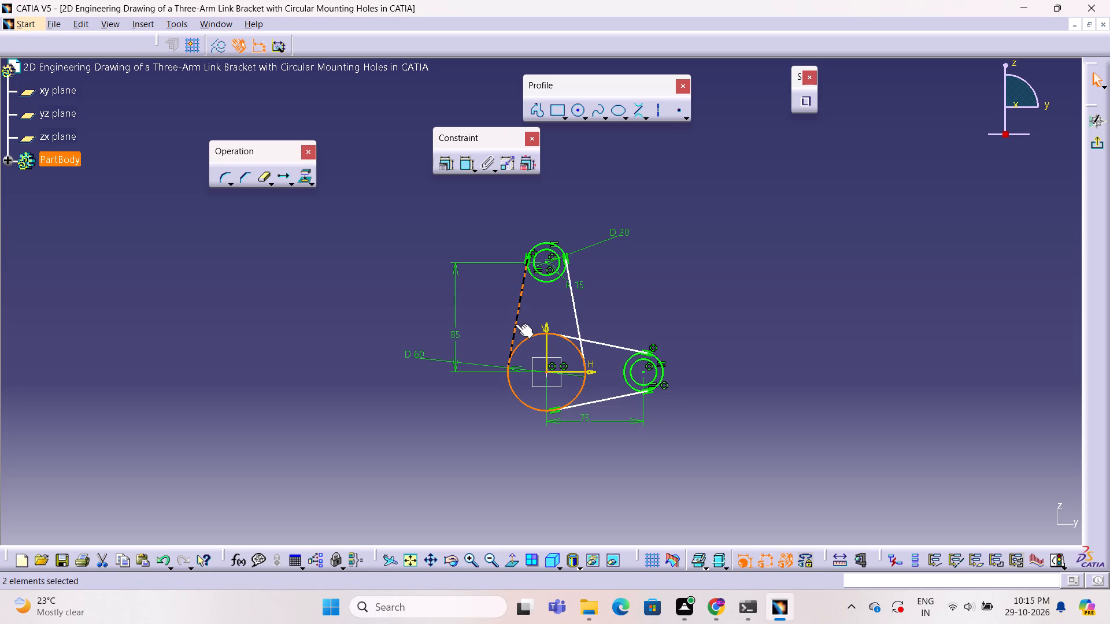
pyautogui.click(447, 170)
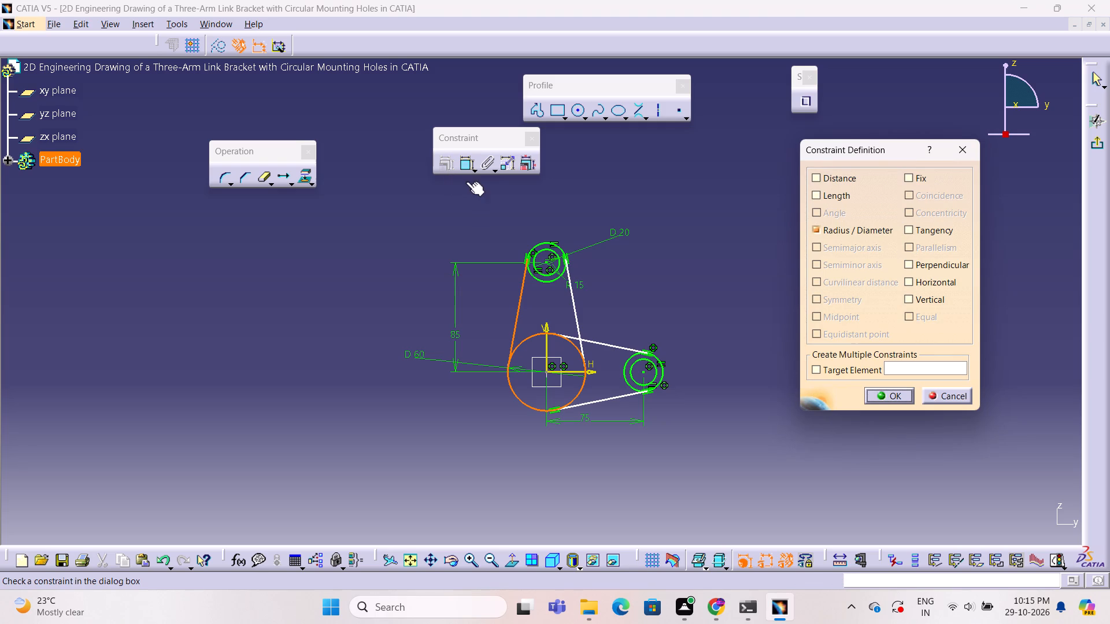
pyautogui.click(908, 225)
pyautogui.click(893, 393)
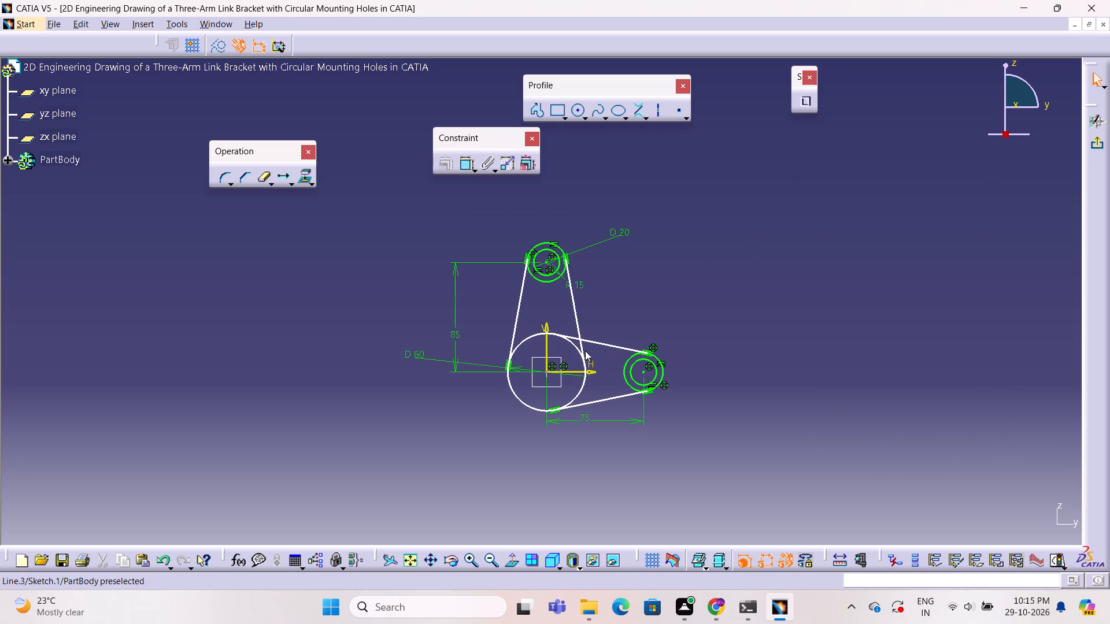
# Shift the hub circle off the origin to test its freedom, and constrain its centre coincident with the sketch origin.
pyautogui.moveTo(571, 343); pyautogui.dragTo(580, 333)
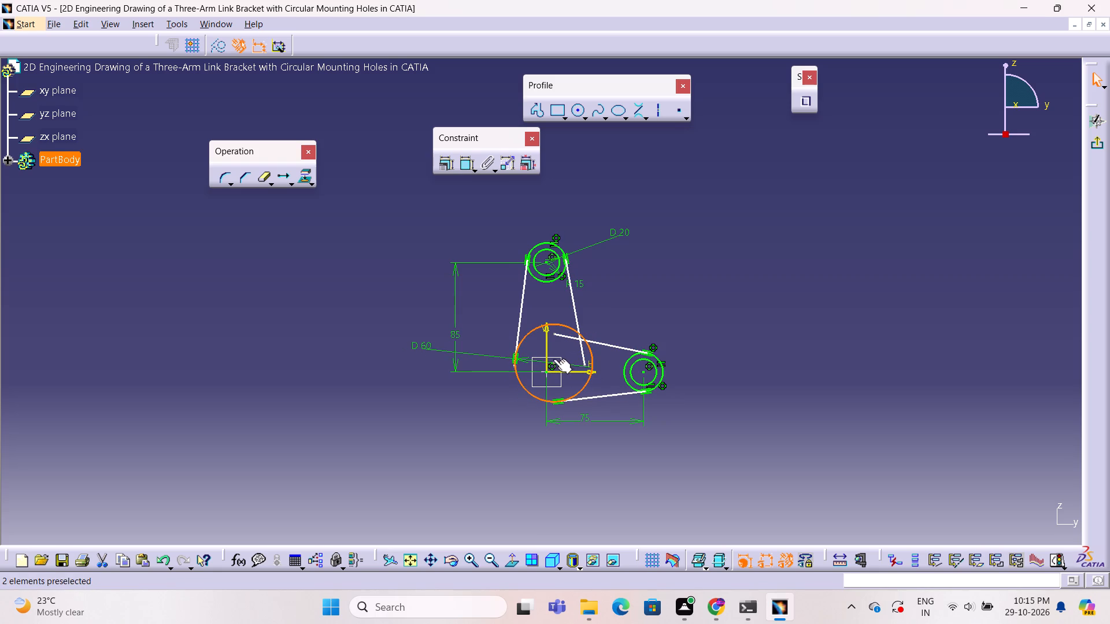
pyautogui.click(552, 361)
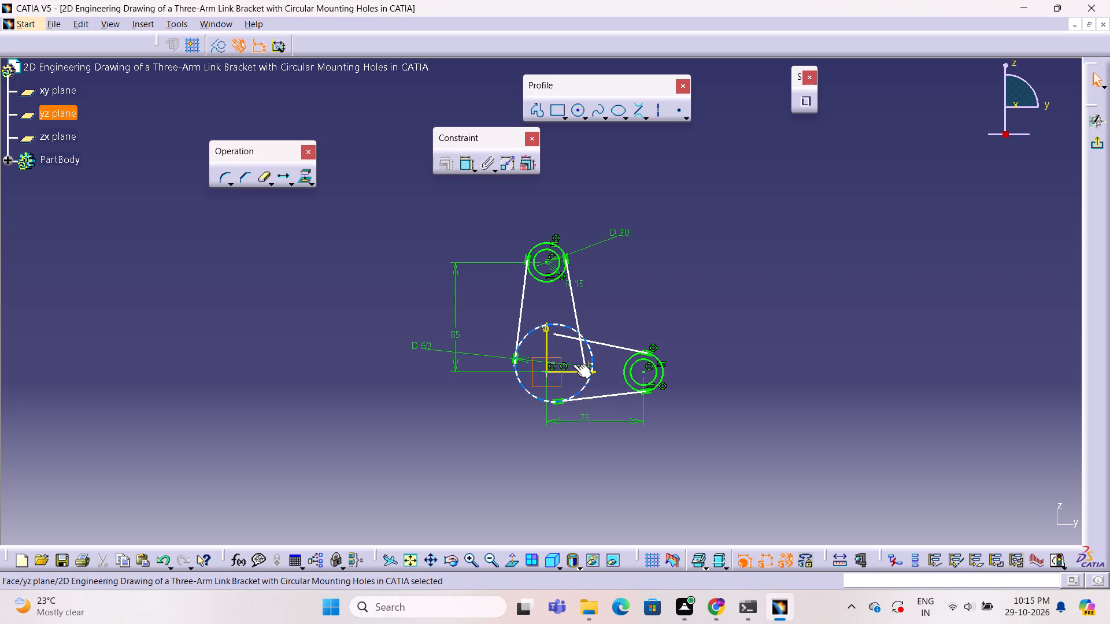
pyautogui.click(555, 363)
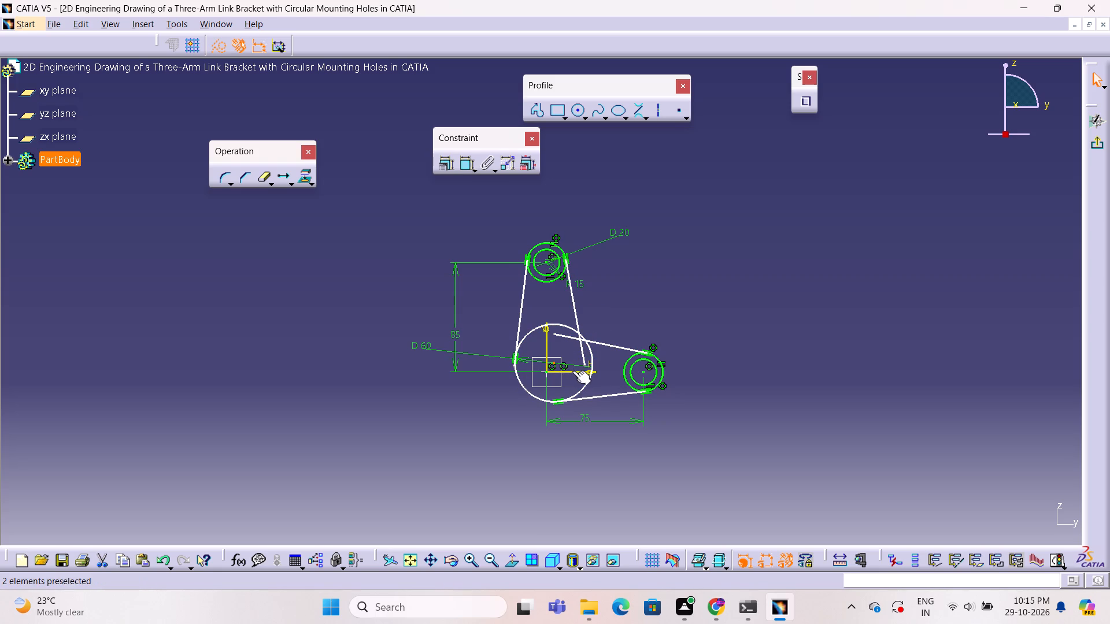
pyautogui.keyDown('ctrl'); pyautogui.click(546, 372); pyautogui.keyUp('ctrl')
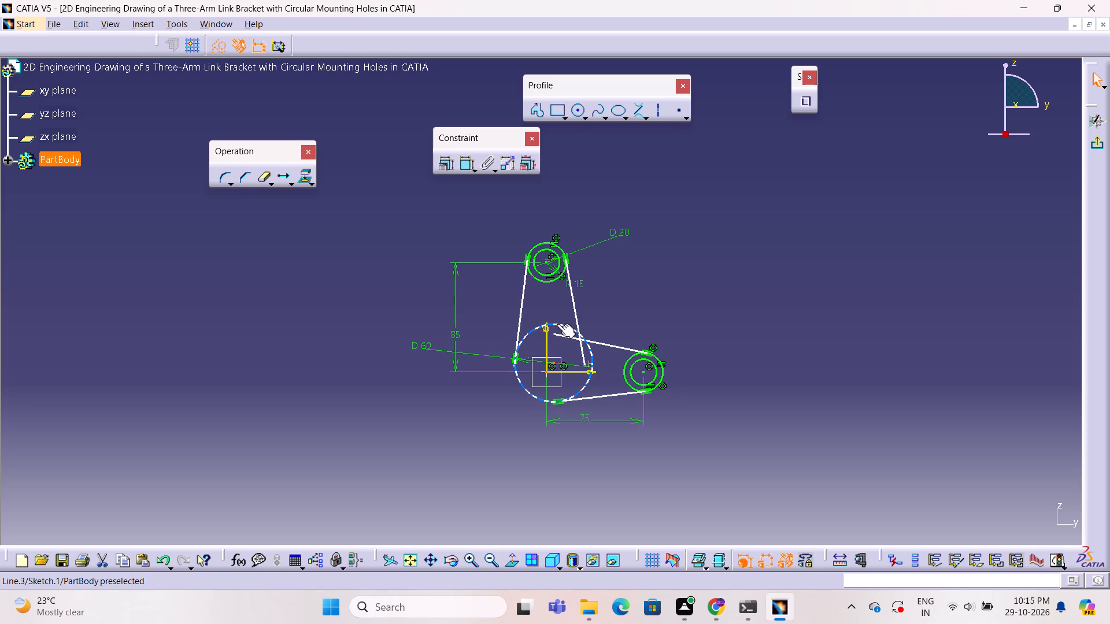
pyautogui.click(444, 165)
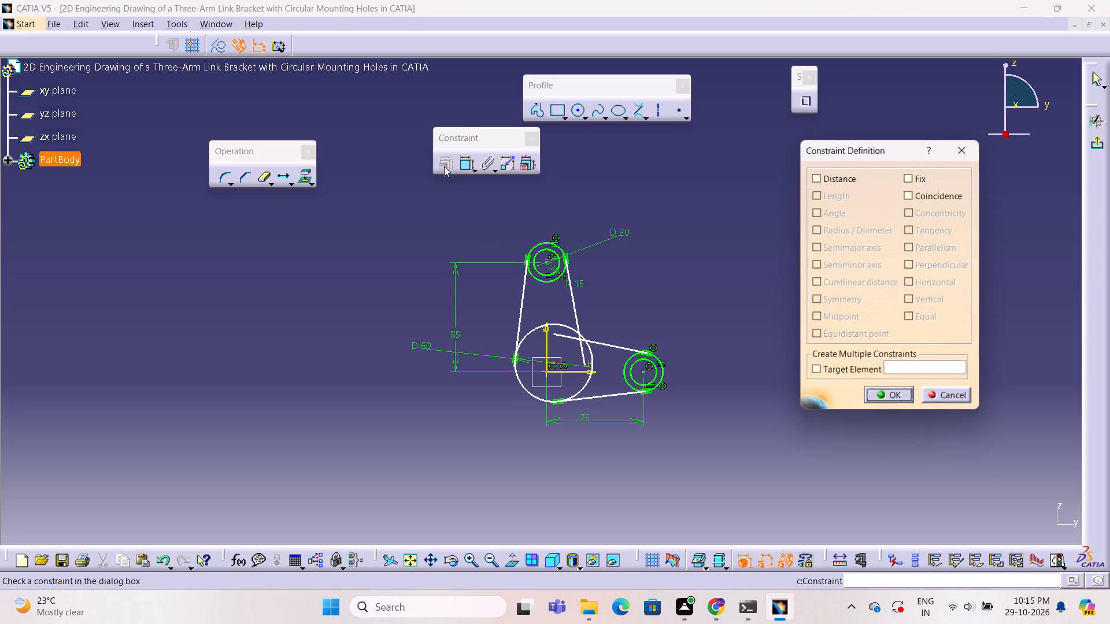
pyautogui.click(908, 195)
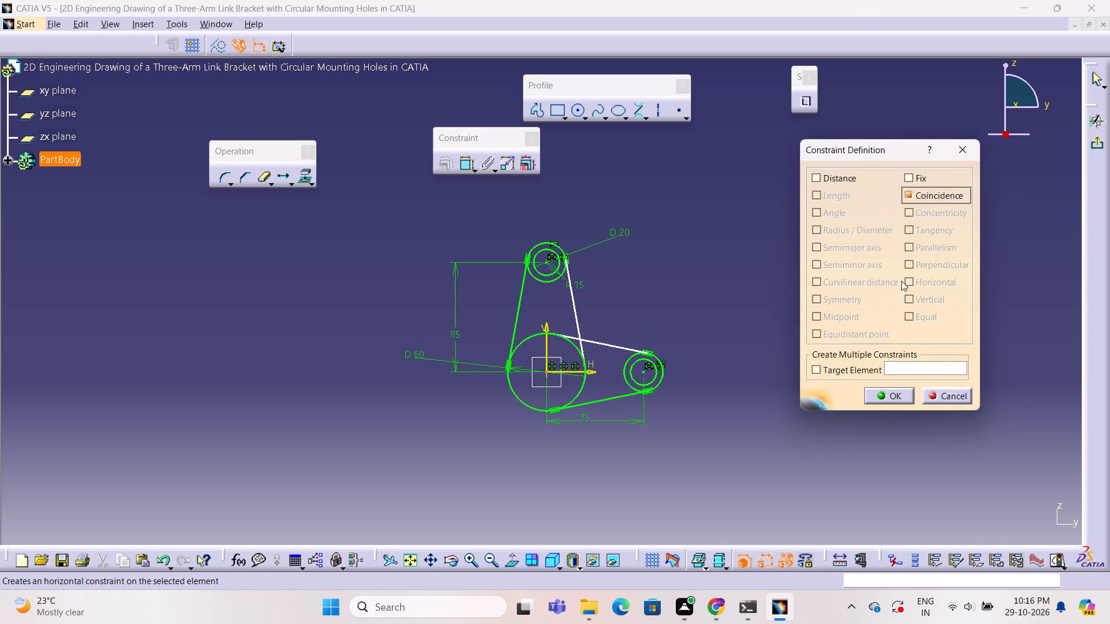
pyautogui.click(890, 395)
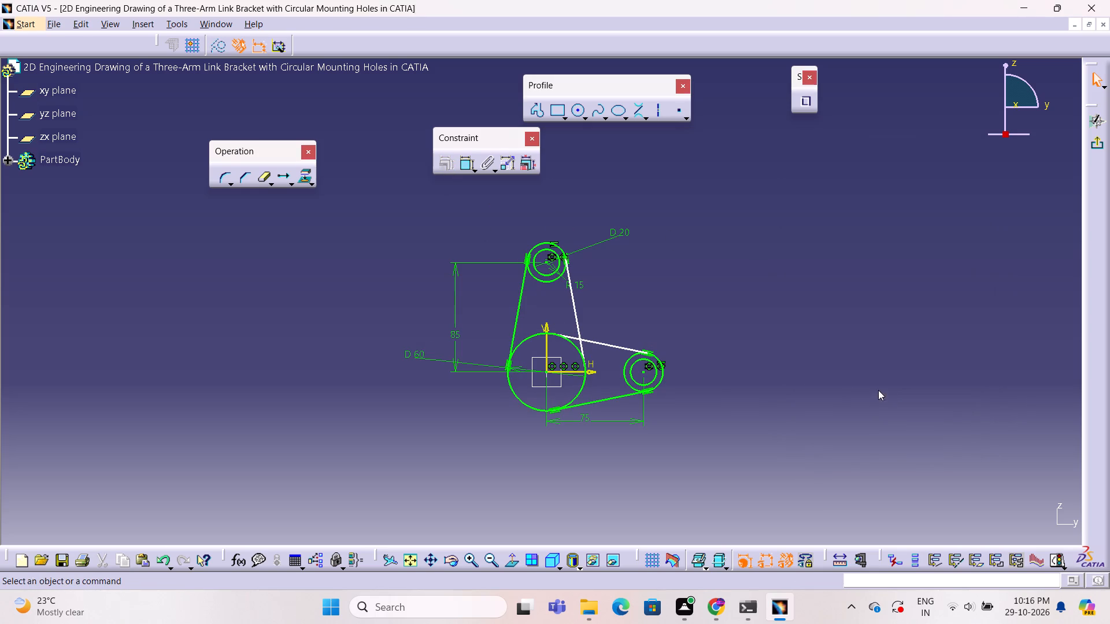
# Apply a tangency constraint between the horizontal arm's upper line and the hub circle.
pyautogui.click(575, 351)
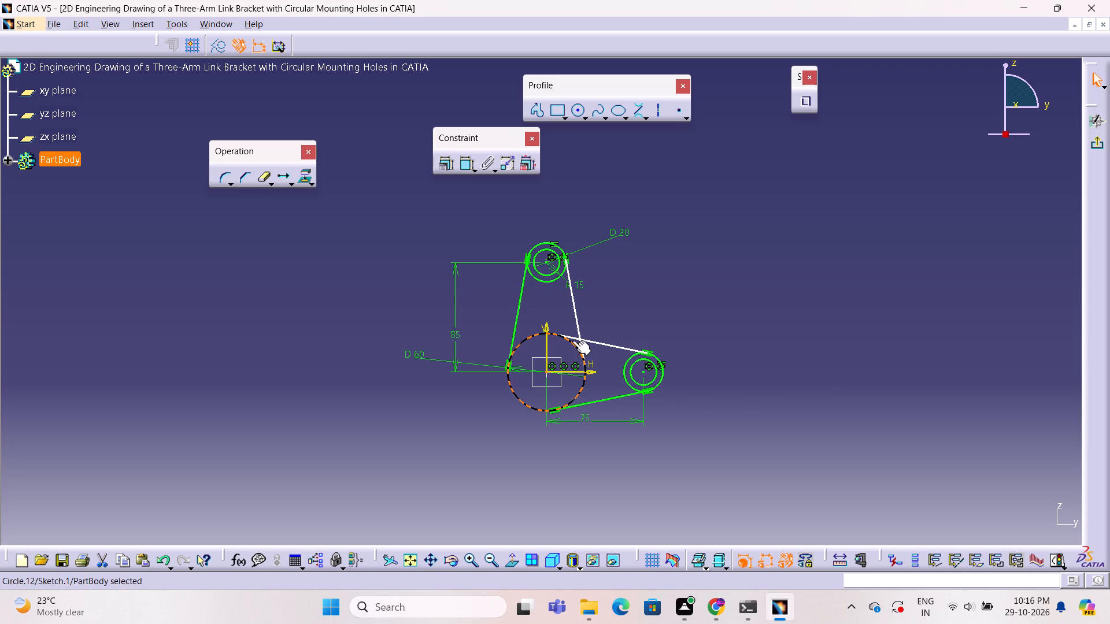
pyautogui.click(570, 336)
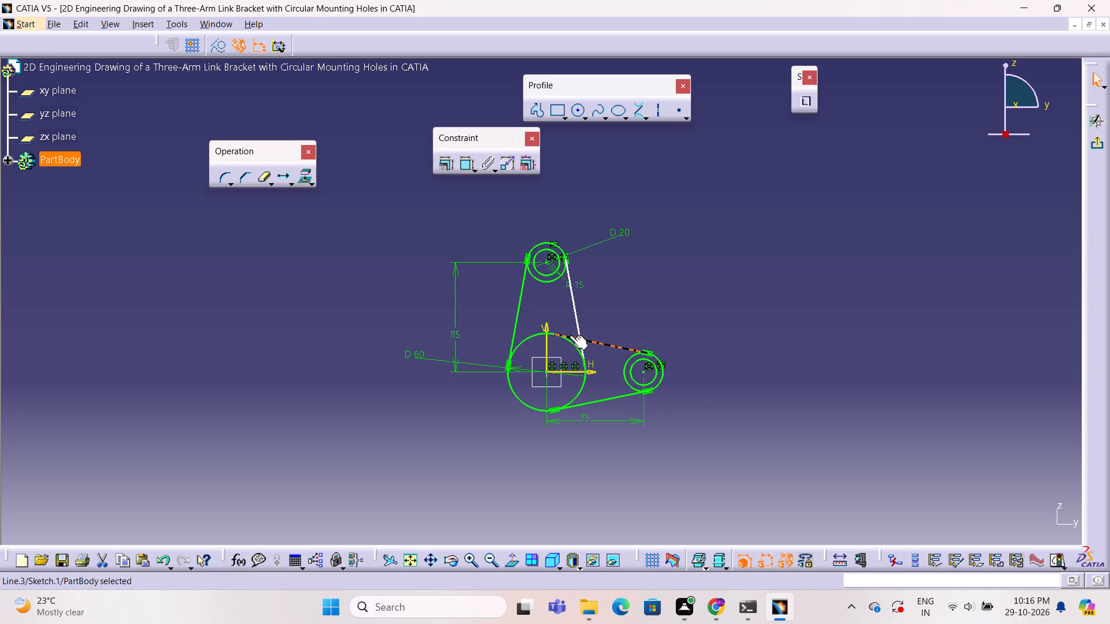
pyautogui.click(571, 342)
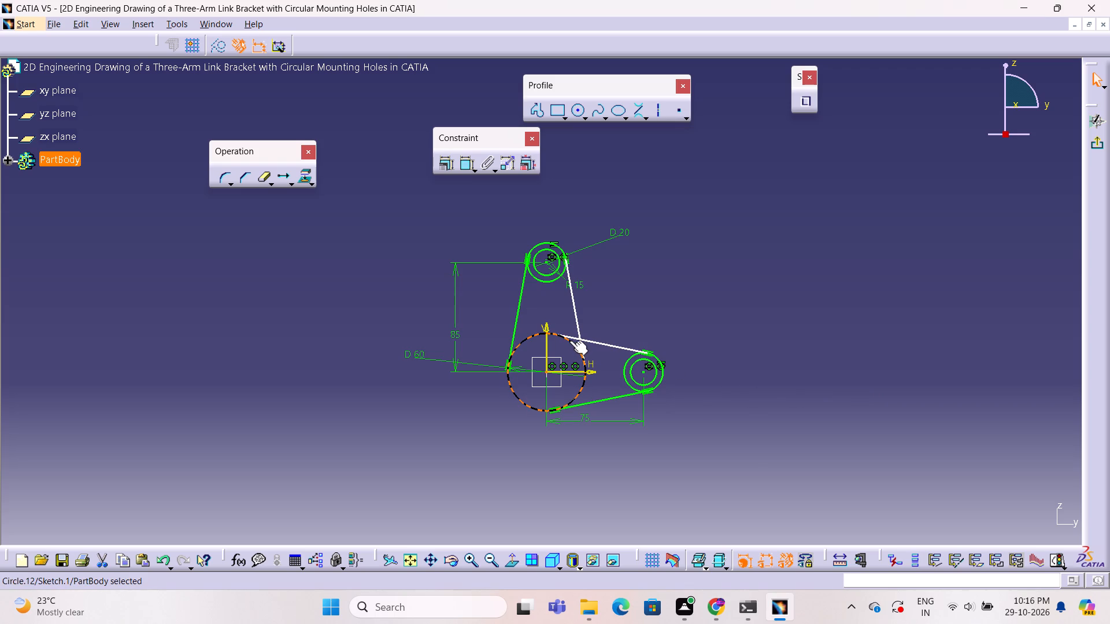
pyautogui.keyDown('ctrl'); pyautogui.click(569, 335); pyautogui.keyUp('ctrl')
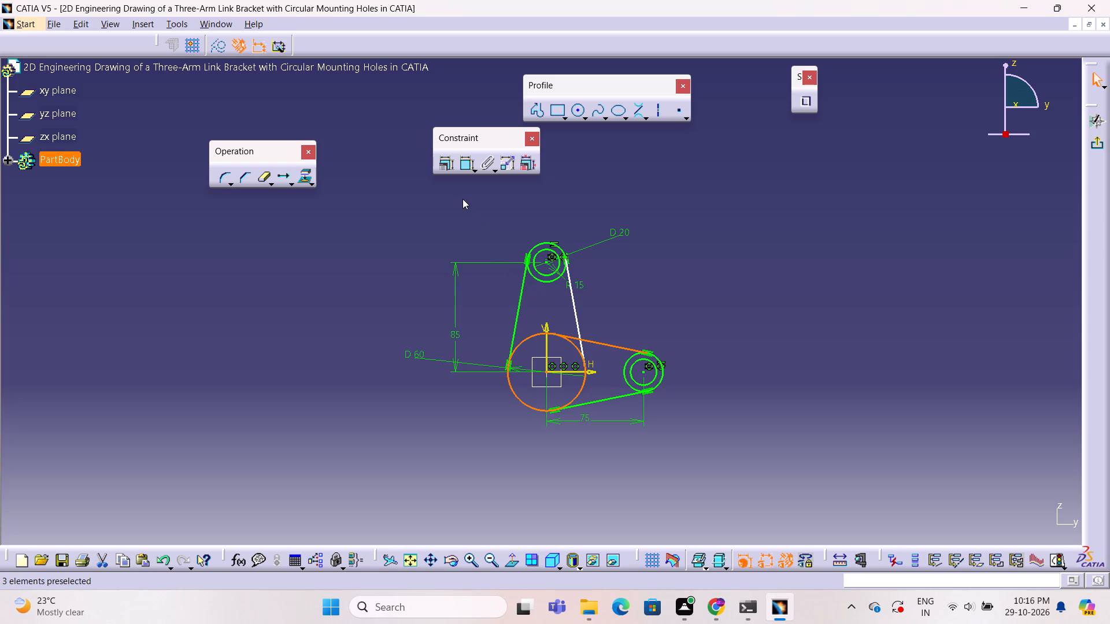
pyautogui.click(450, 166)
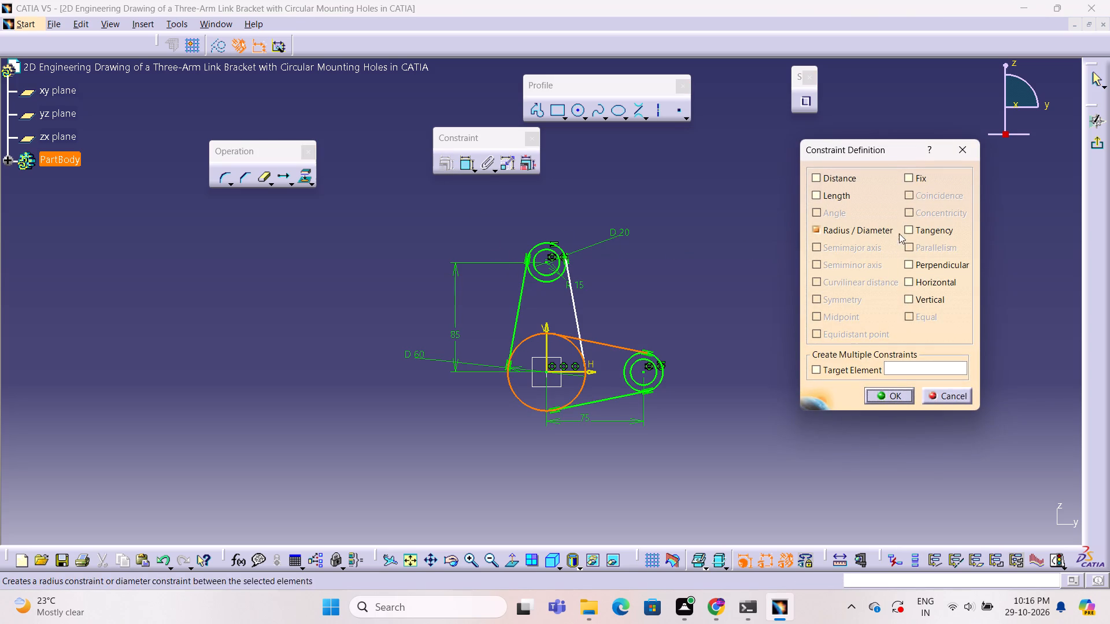
pyautogui.click(906, 230)
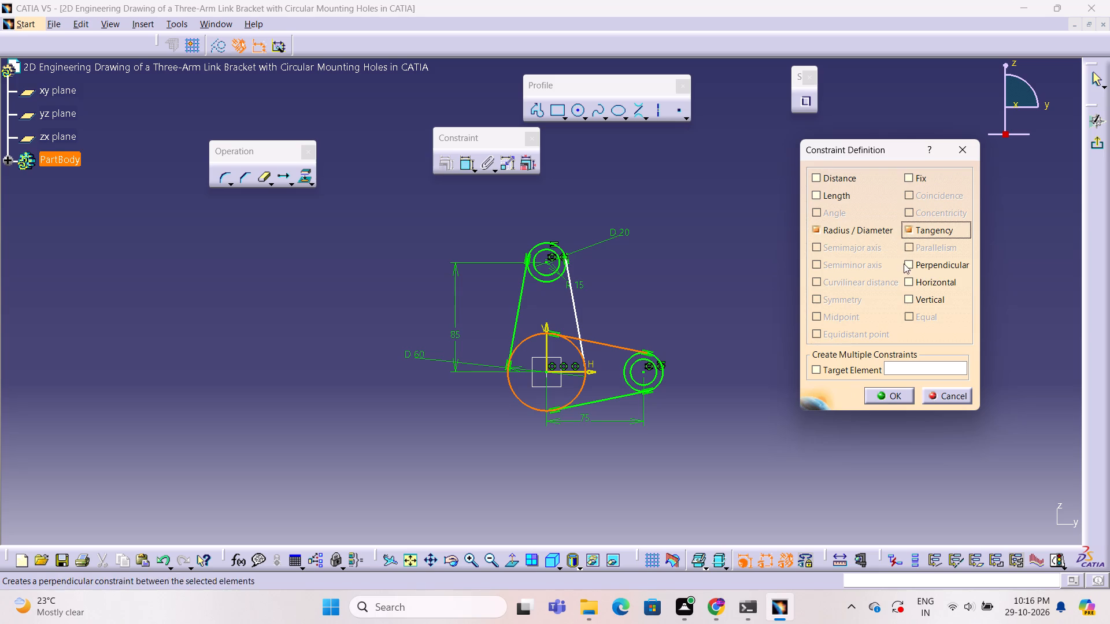
pyautogui.click(880, 395)
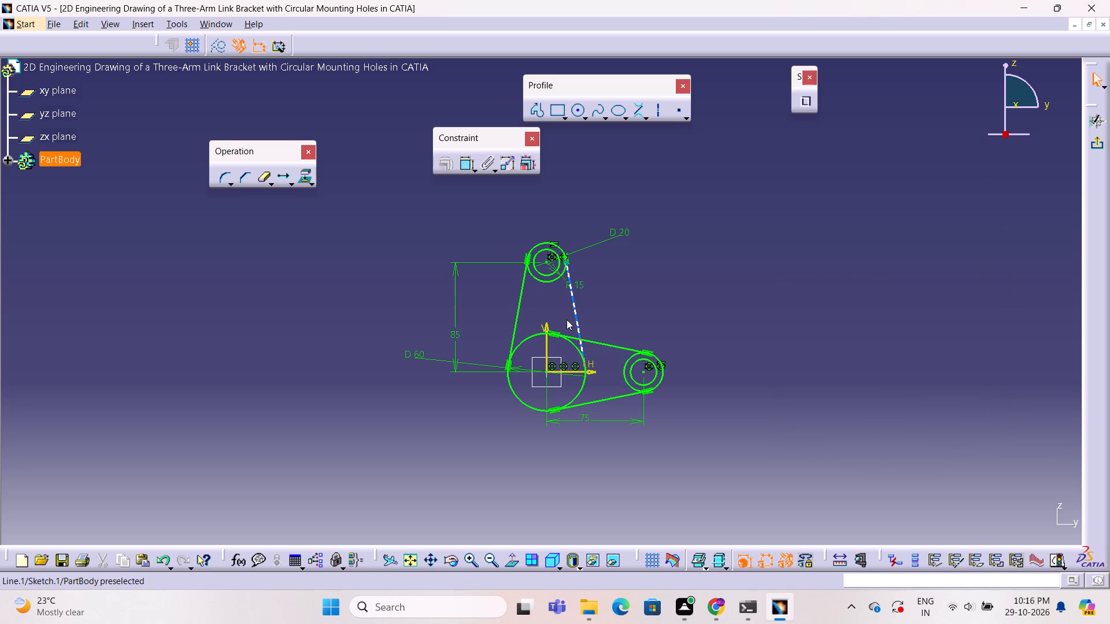
# Apply a tangency constraint between the vertical arm's right line and the hub circle.
pyautogui.click(578, 313)
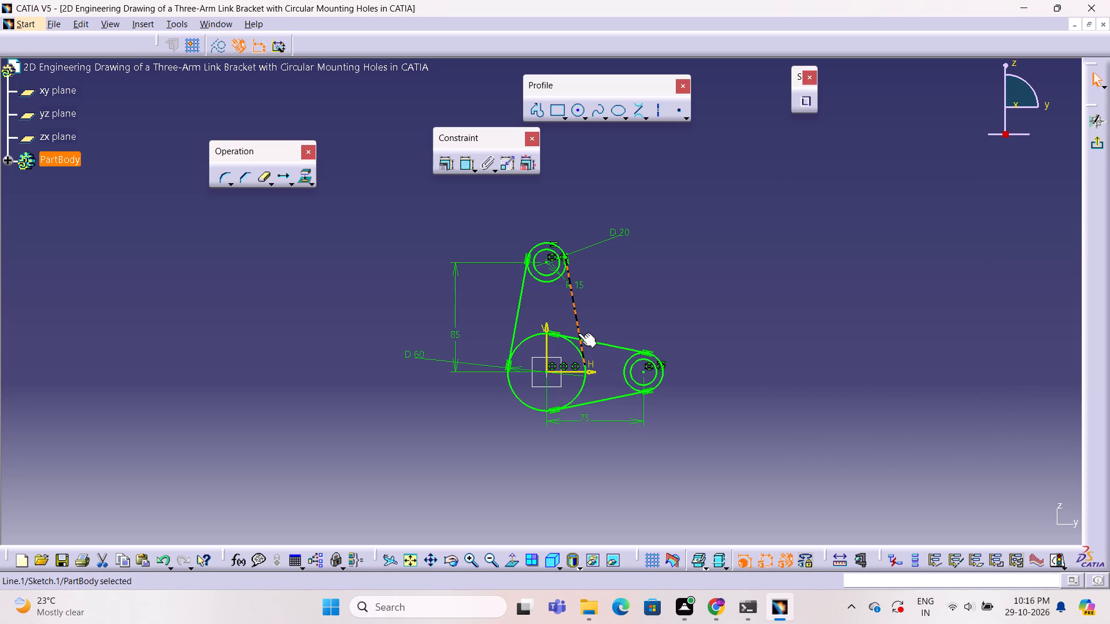
pyautogui.keyDown('ctrl'); pyautogui.click(576, 346); pyautogui.keyUp('ctrl')
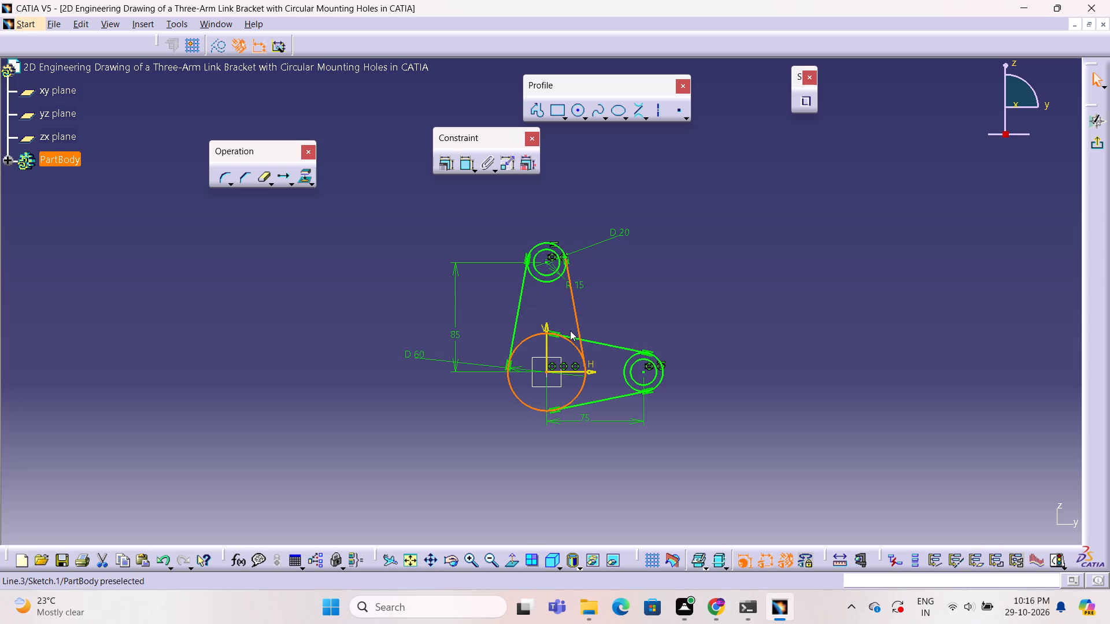
pyautogui.click(446, 171)
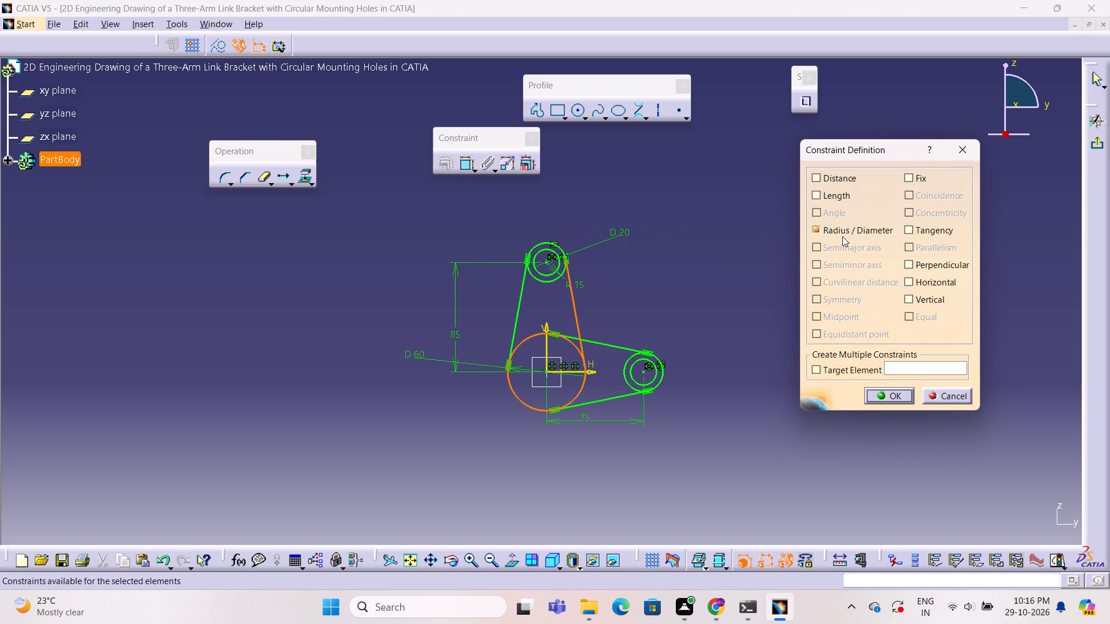
pyautogui.click(911, 231)
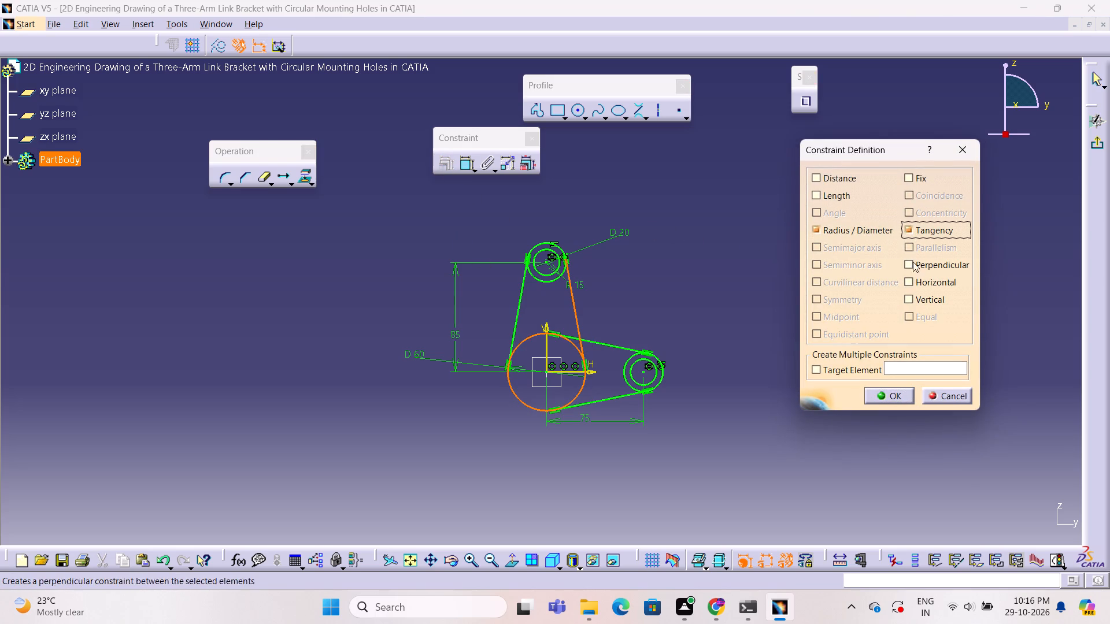
pyautogui.click(885, 396)
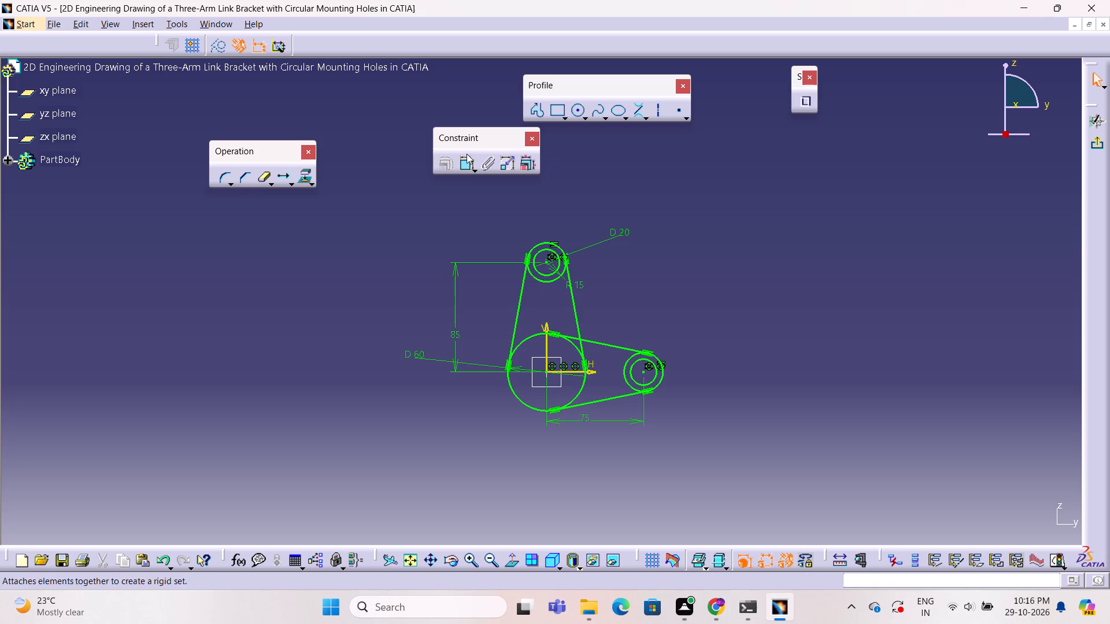
# Break the hub circle into arcs at the tangent lines by applying Quick Trim to its upper-left, lower-left and right portions.
pyautogui.click(259, 179)
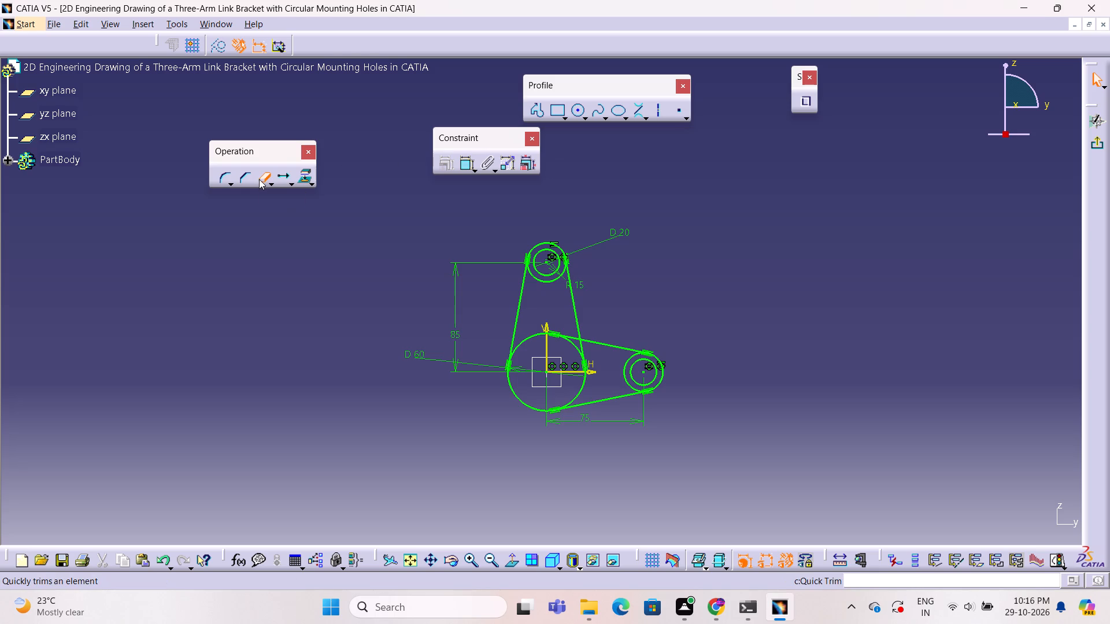
pyautogui.moveTo(469, 276); pyautogui.dragTo(493, 284)
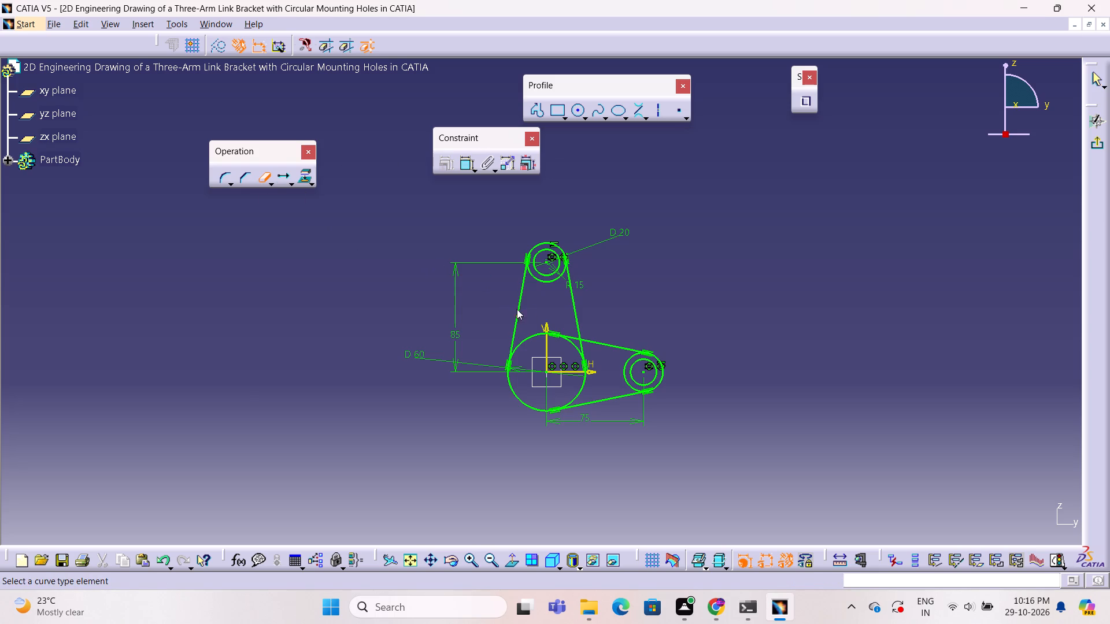
pyautogui.click(531, 337)
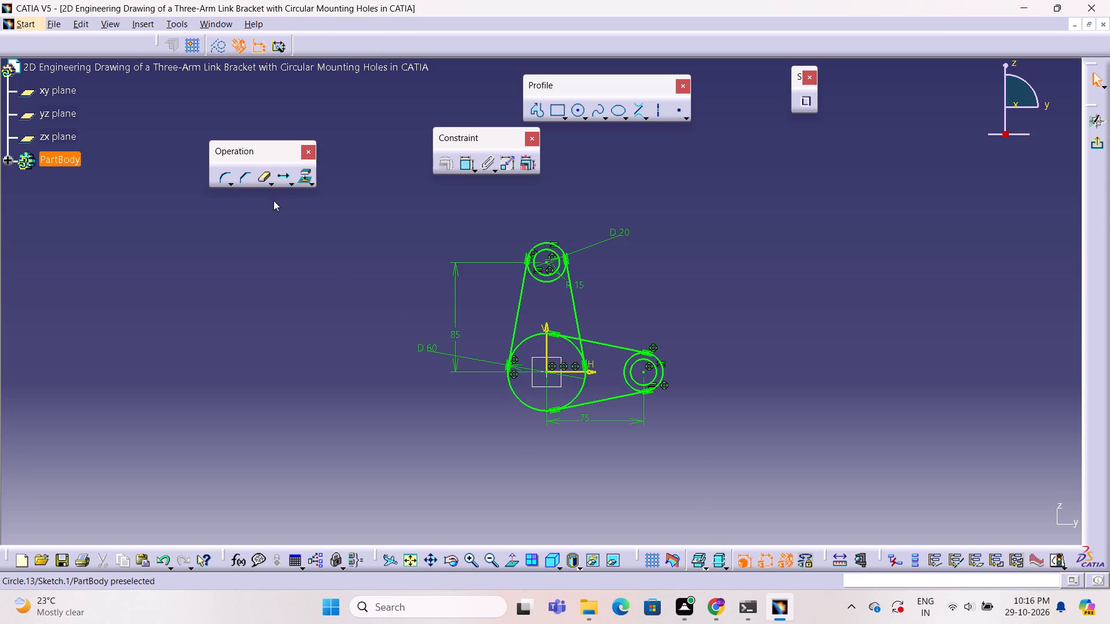
pyautogui.click(258, 176)
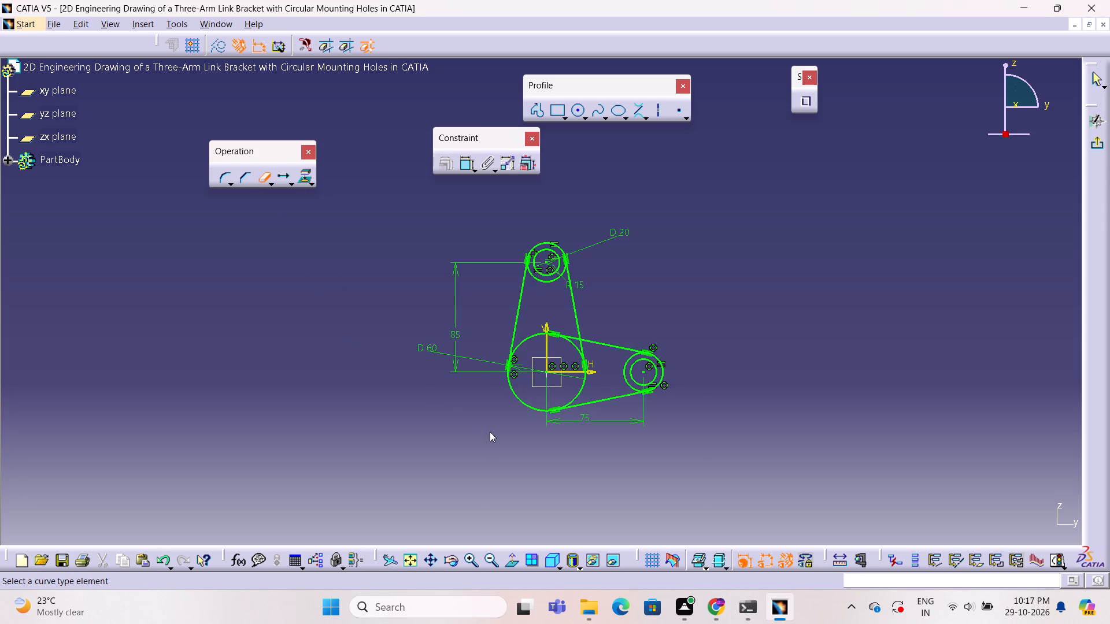
pyautogui.click(517, 401)
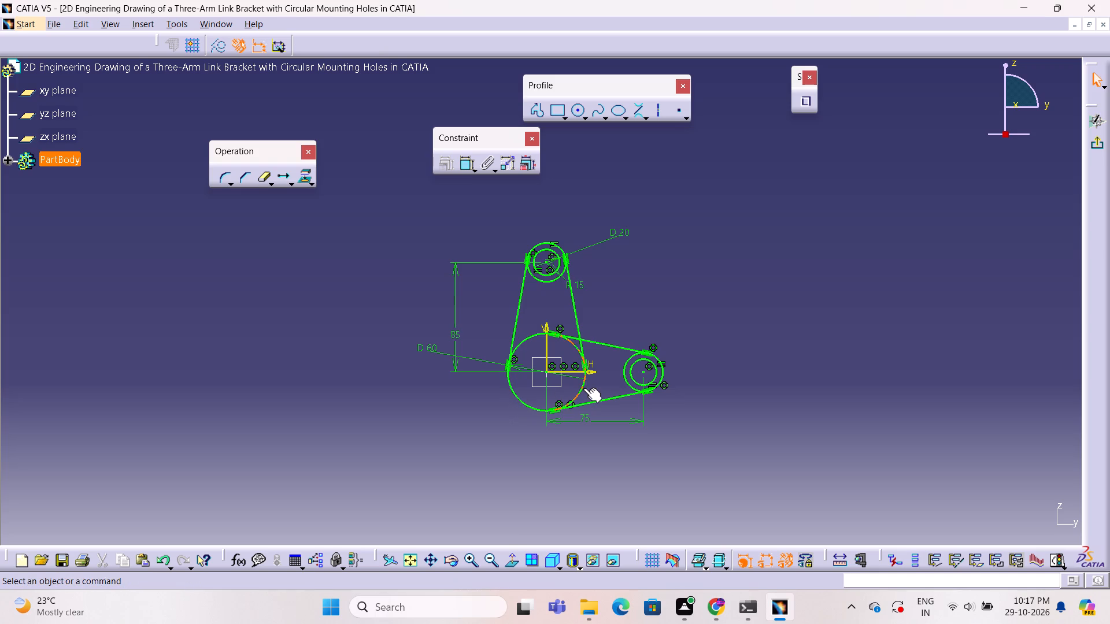
pyautogui.click(260, 181)
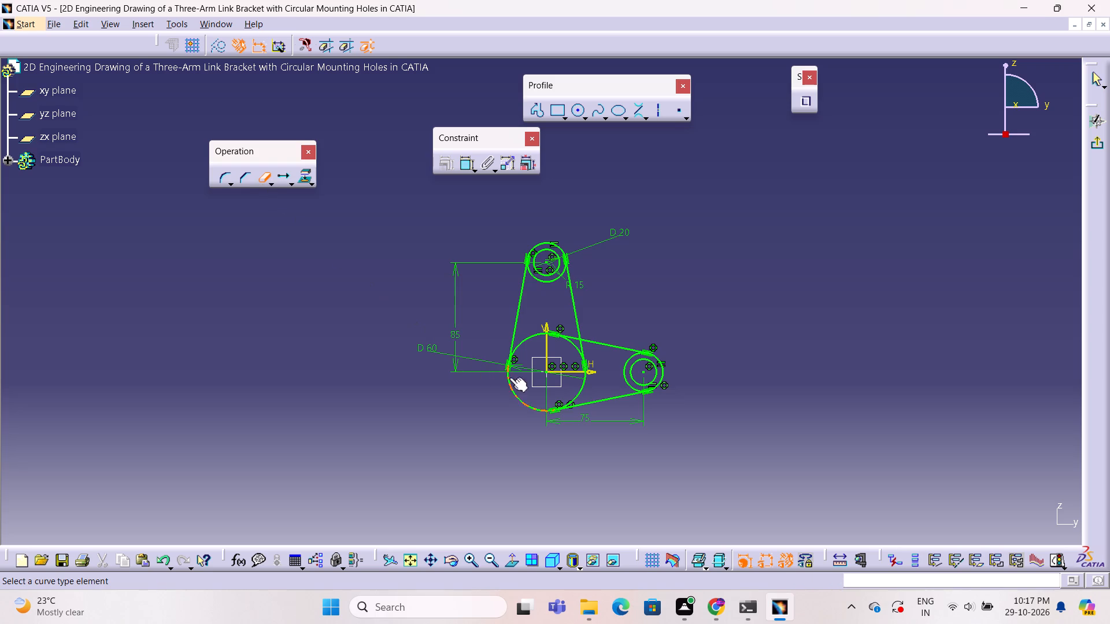
pyautogui.click(581, 389)
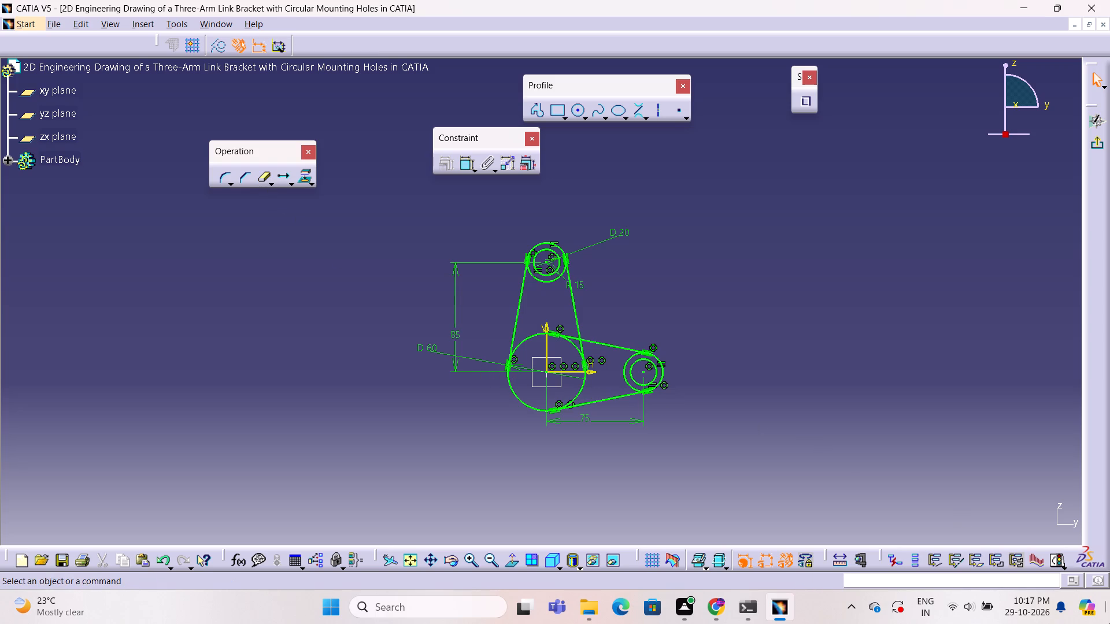
# Check the sketch solving status and review the constraint status of each element in the Sketch Analysis diagnostic.
pyautogui.click(1056, 564)
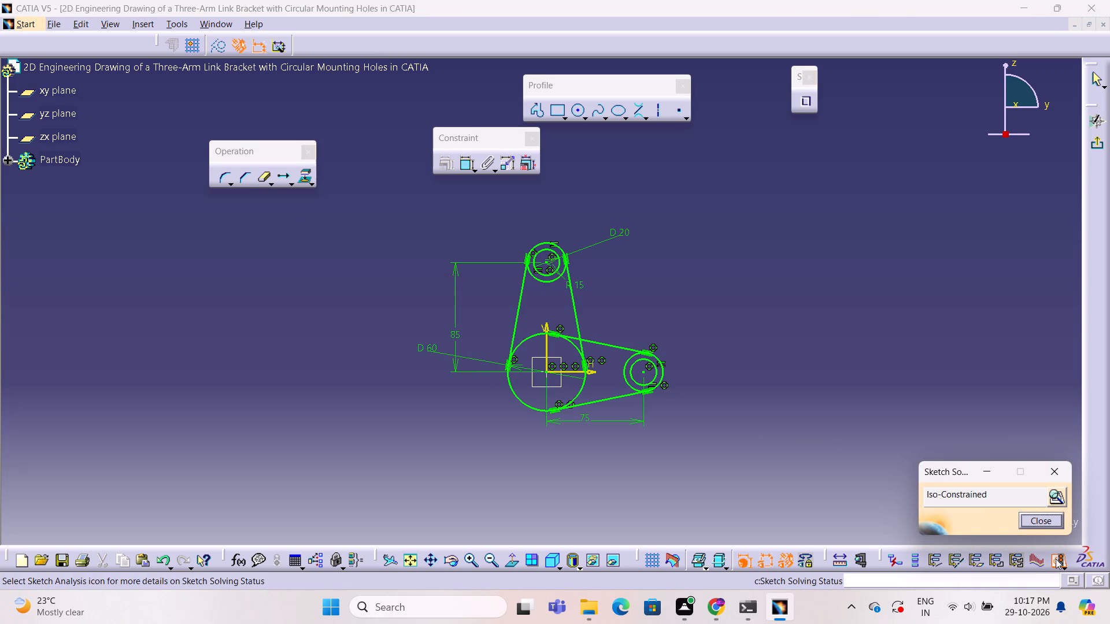
pyautogui.click(1054, 499)
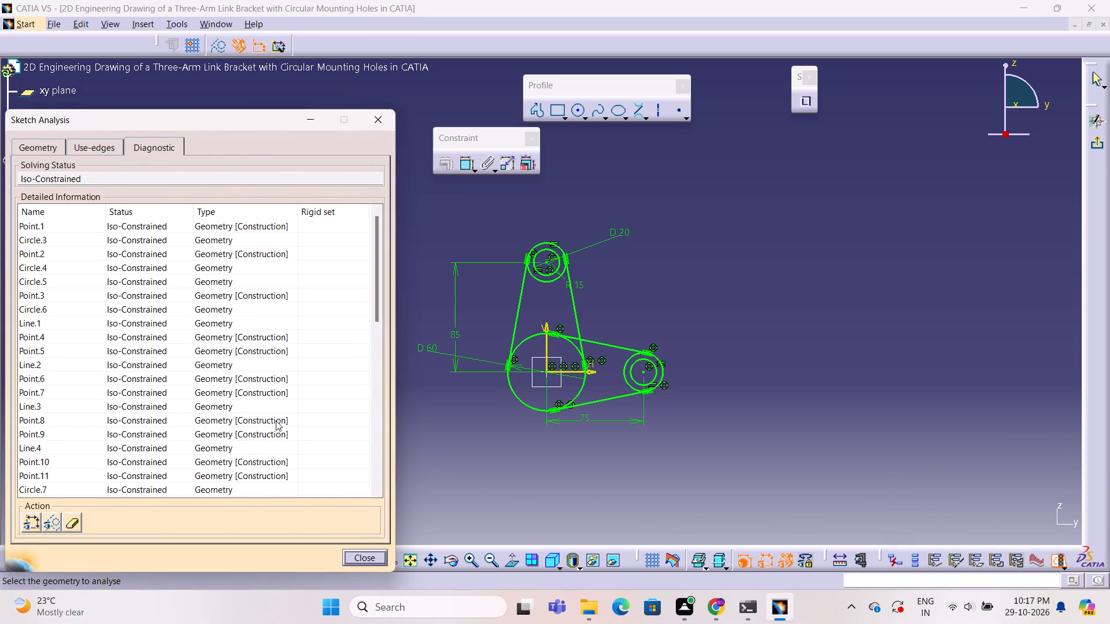
pyautogui.scroll(2, 331, 398)
pyautogui.scroll(-5, 331, 398)
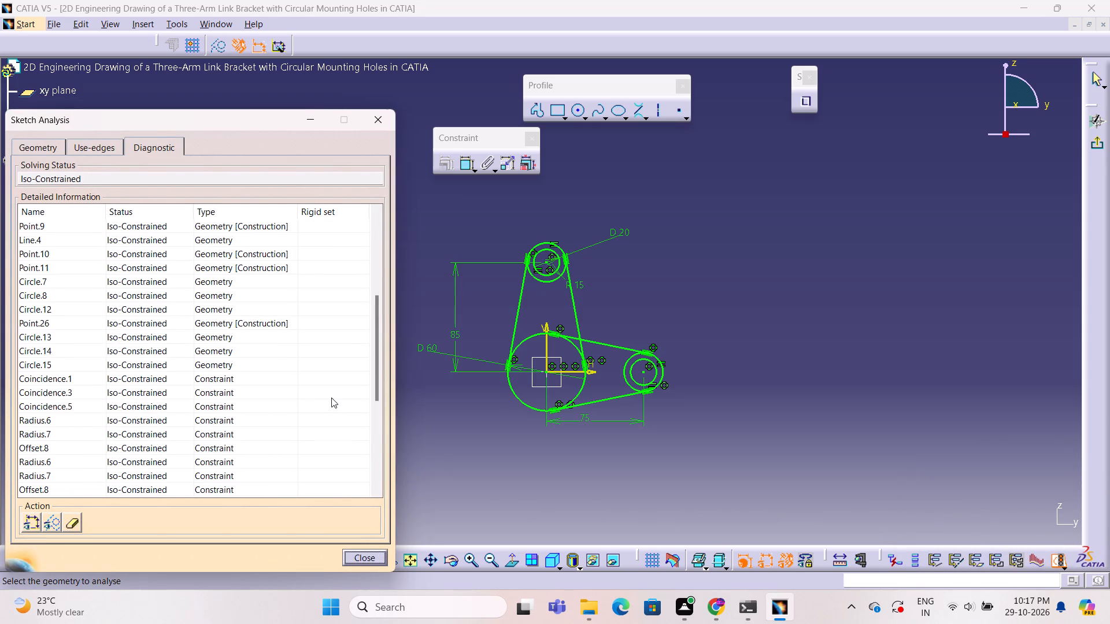
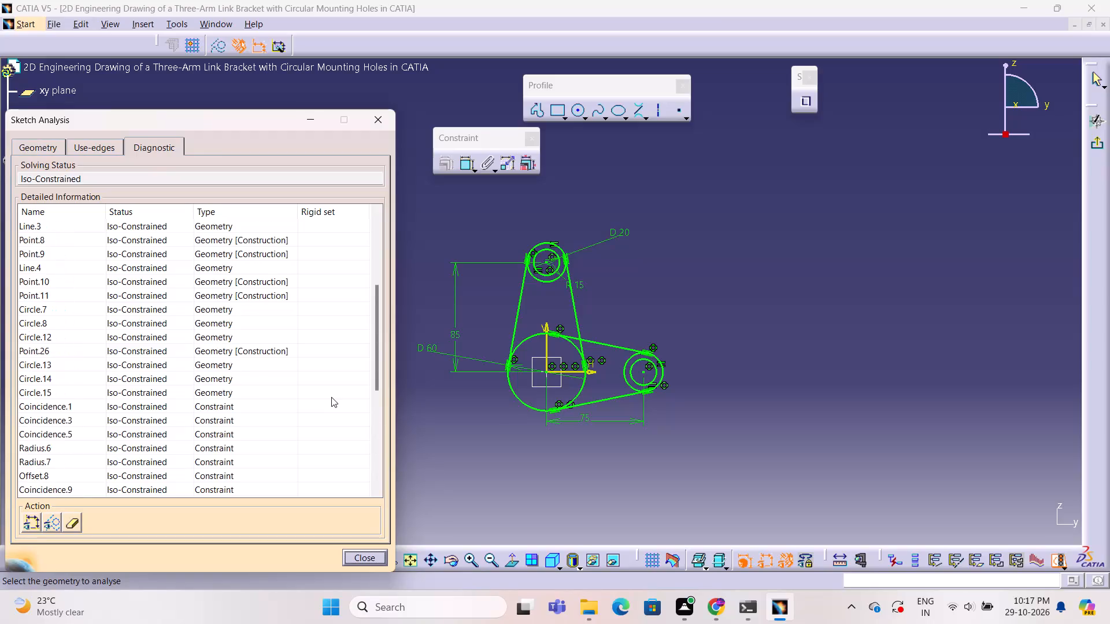
# Review the geometry status of the sketch elements in Sketch Analysis, highlighting Circle.6, and recheck the sketch solving status.
pyautogui.scroll(-6, 331, 397)
pyautogui.scroll(6, 332, 397)
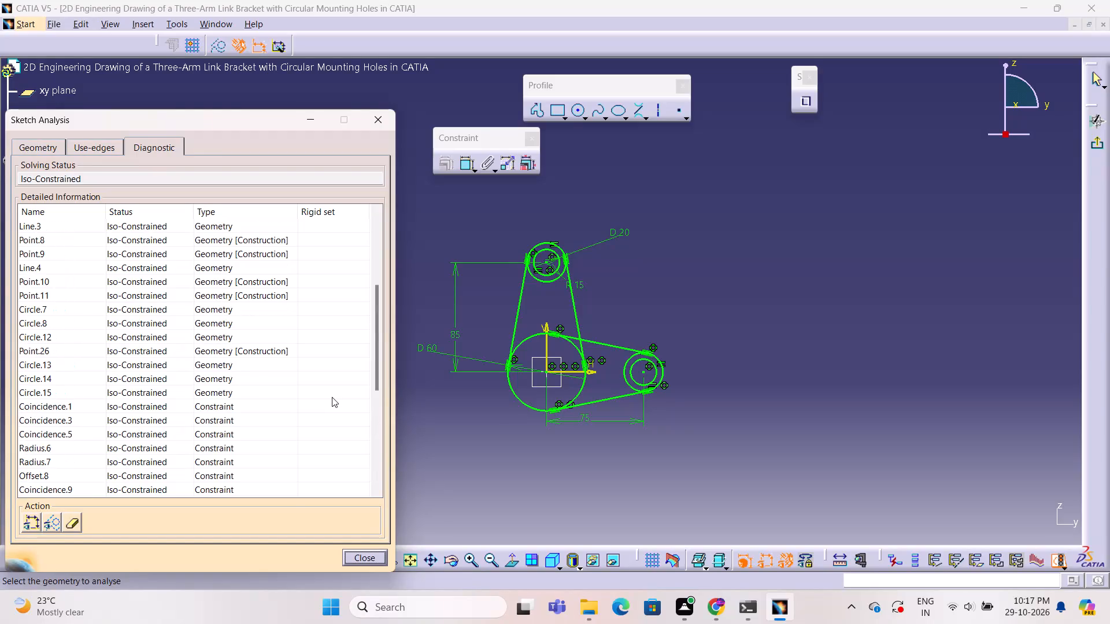
pyautogui.scroll(2, 332, 397)
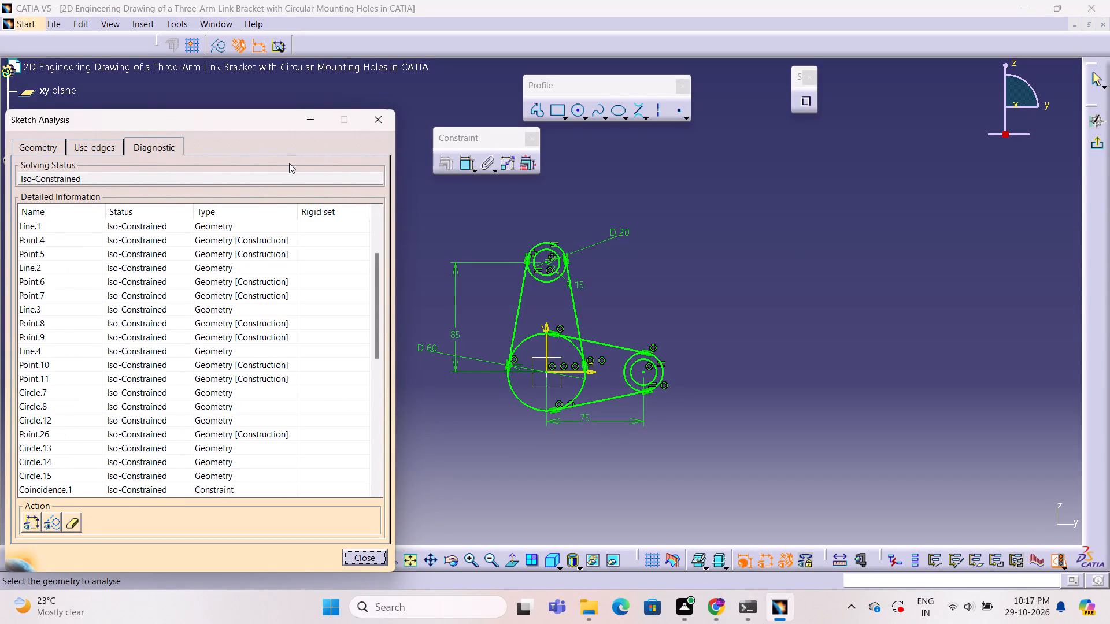
pyautogui.click(54, 152)
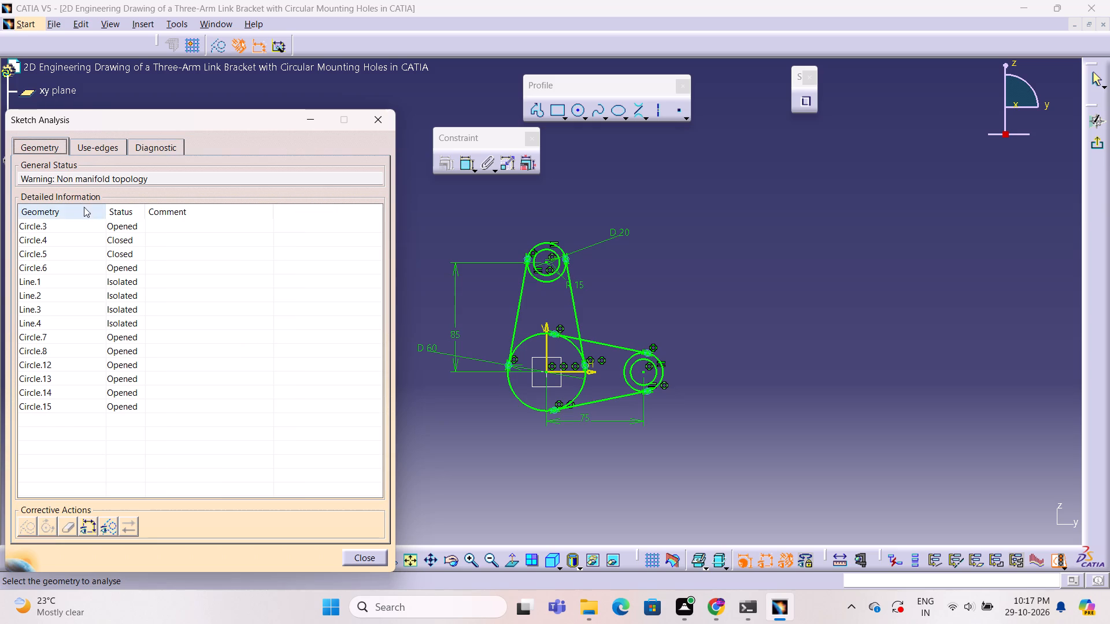
pyautogui.click(125, 269)
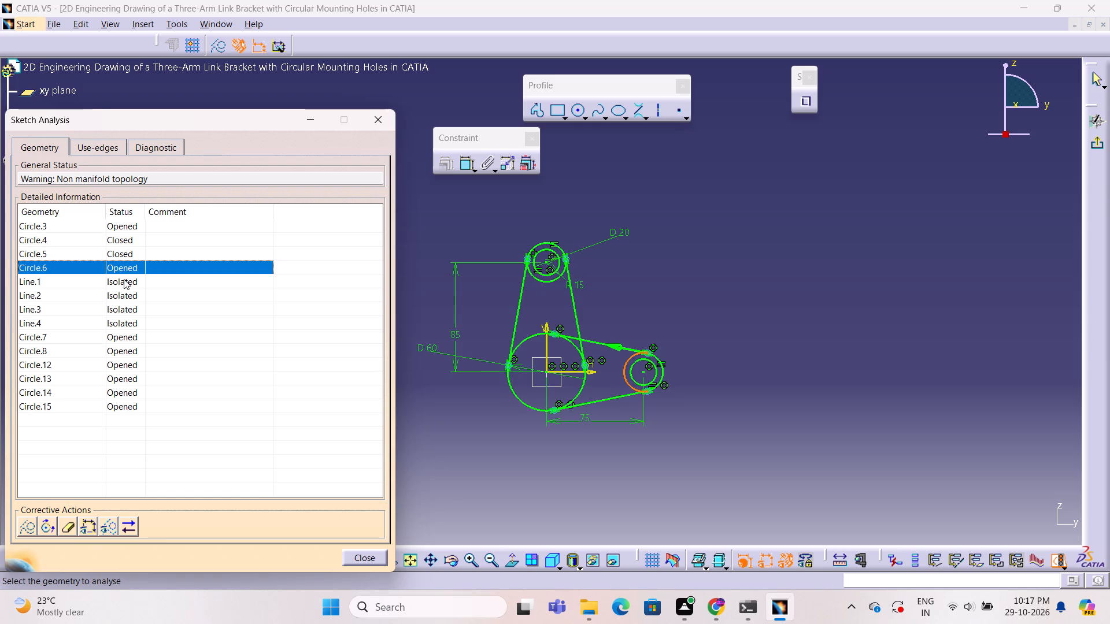
pyautogui.click(386, 124)
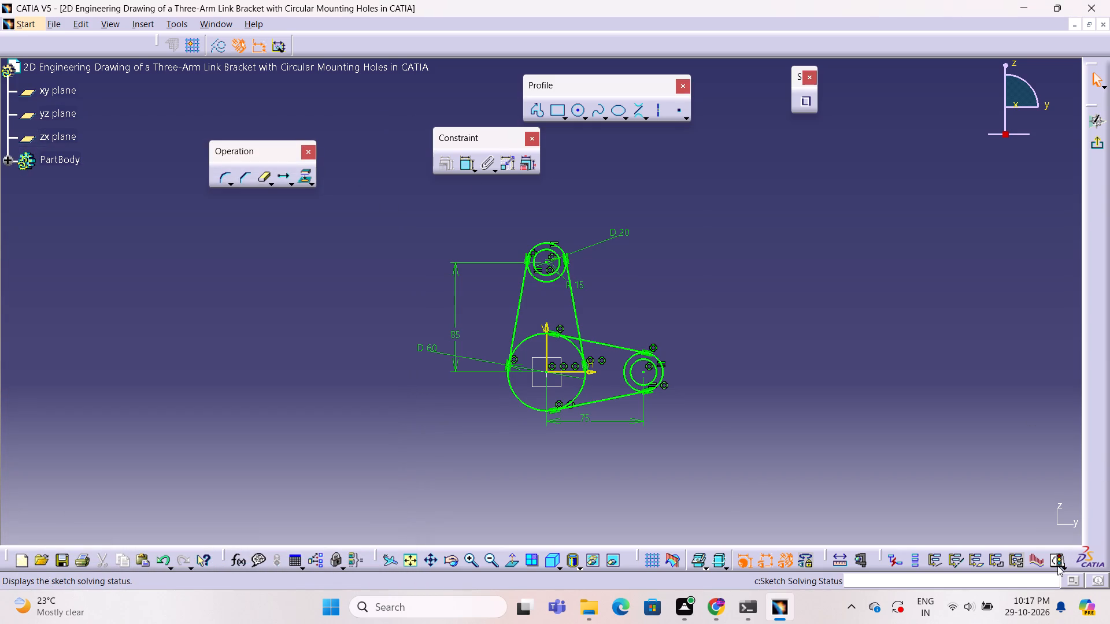
pyautogui.click(1057, 566)
pyautogui.click(959, 404)
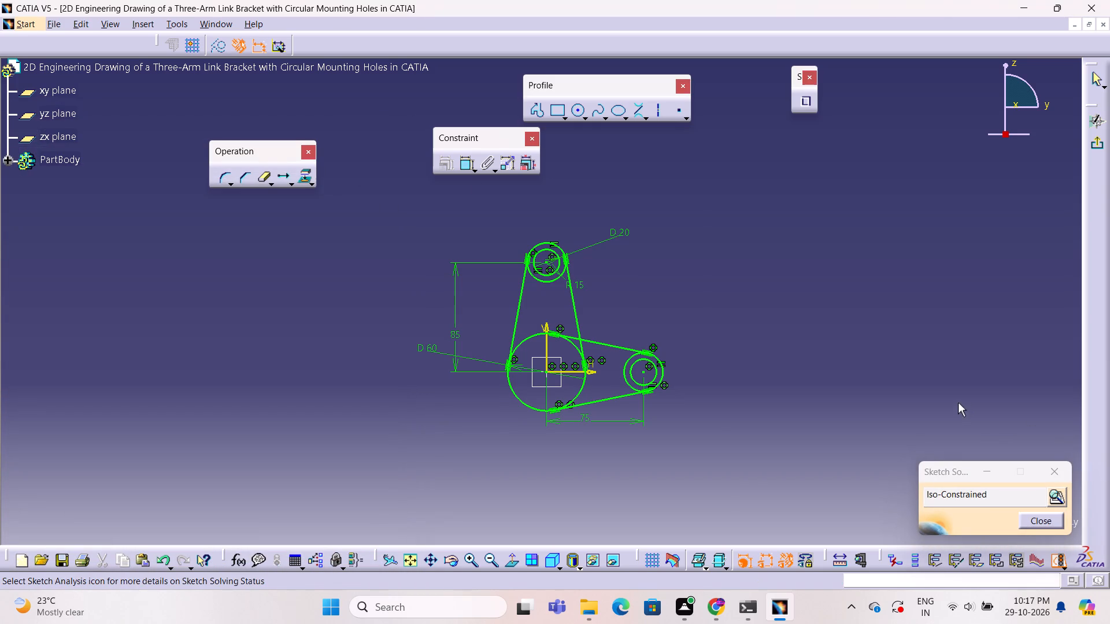
pyautogui.click(1058, 465)
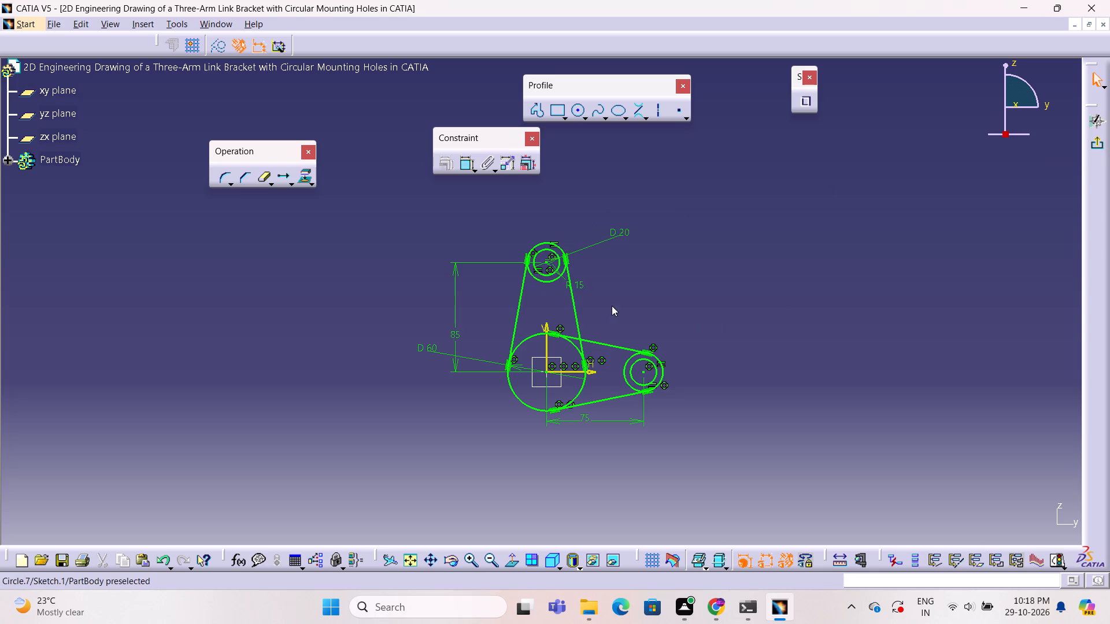
# Delete the inner hole circles at both arm ends and the coincidence constraint on the vertical arm's outer end circle.
pyautogui.keyDown('ctrl'); pyautogui.moveTo(614, 301); pyautogui.dragTo(632, 217, button='middle'); pyautogui.keyUp('ctrl')
pyautogui.moveTo(653, 198); pyautogui.dragTo(513, 236, button='middle')
pyautogui.keyDown('ctrl'); pyautogui.moveTo(546, 218); pyautogui.dragTo(549, 252, button='middle'); pyautogui.keyUp('ctrl')
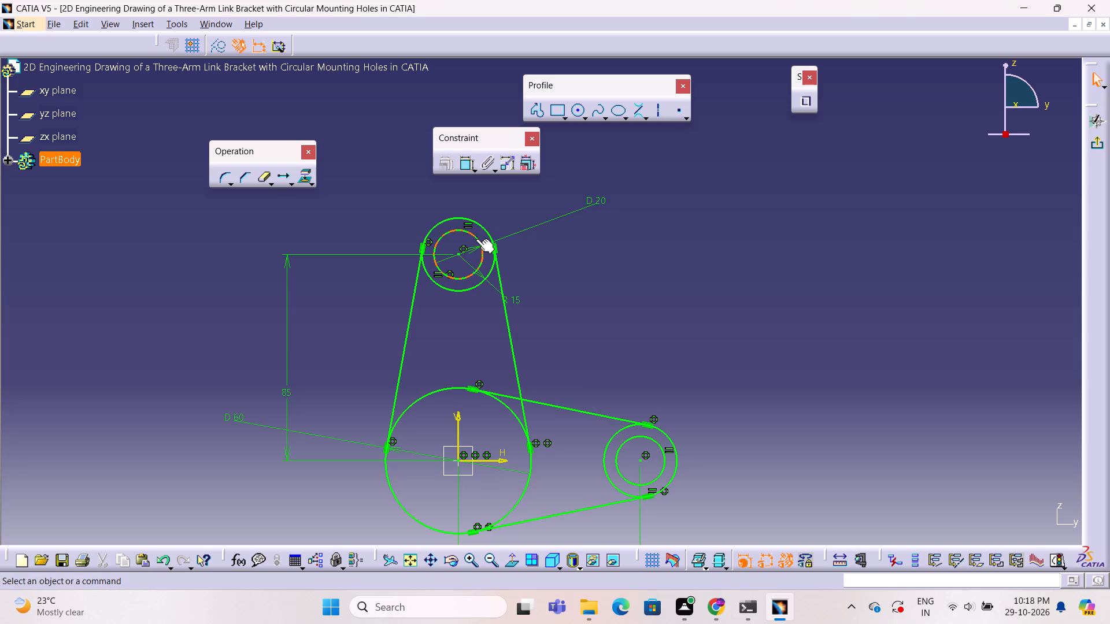
pyautogui.click(476, 239)
pyautogui.press('Delete')
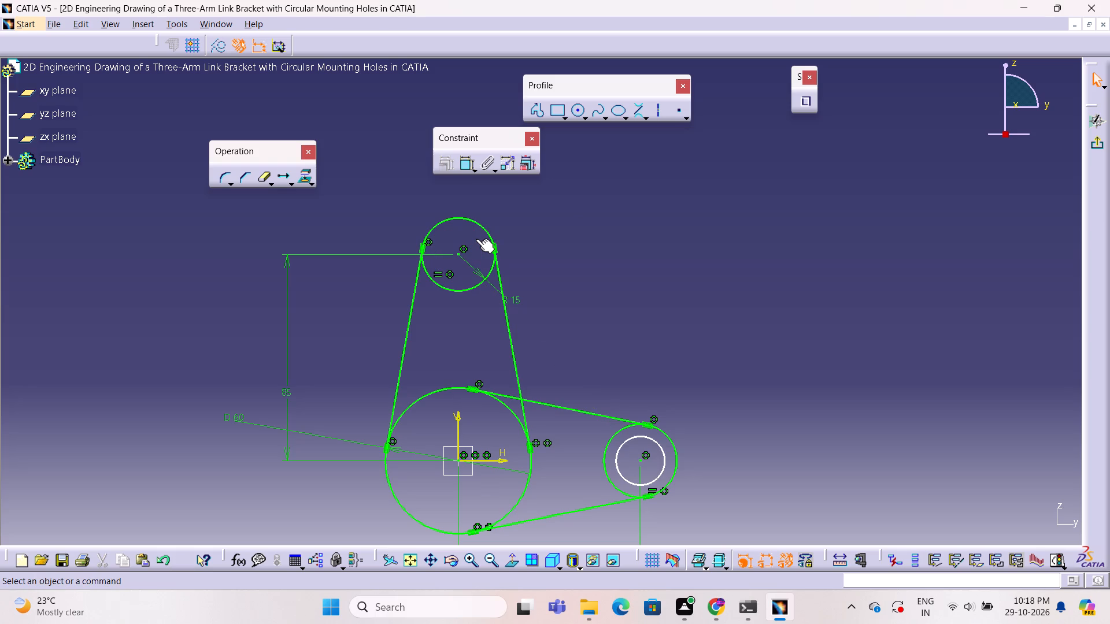
pyautogui.click(450, 274)
pyautogui.press('Delete')
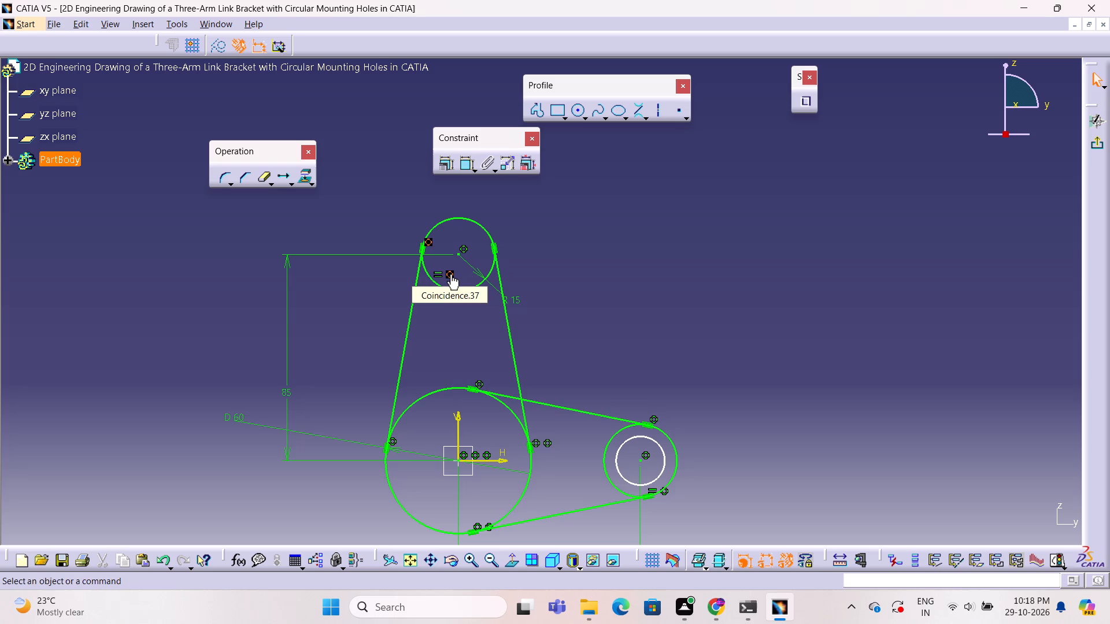
pyautogui.click(664, 464)
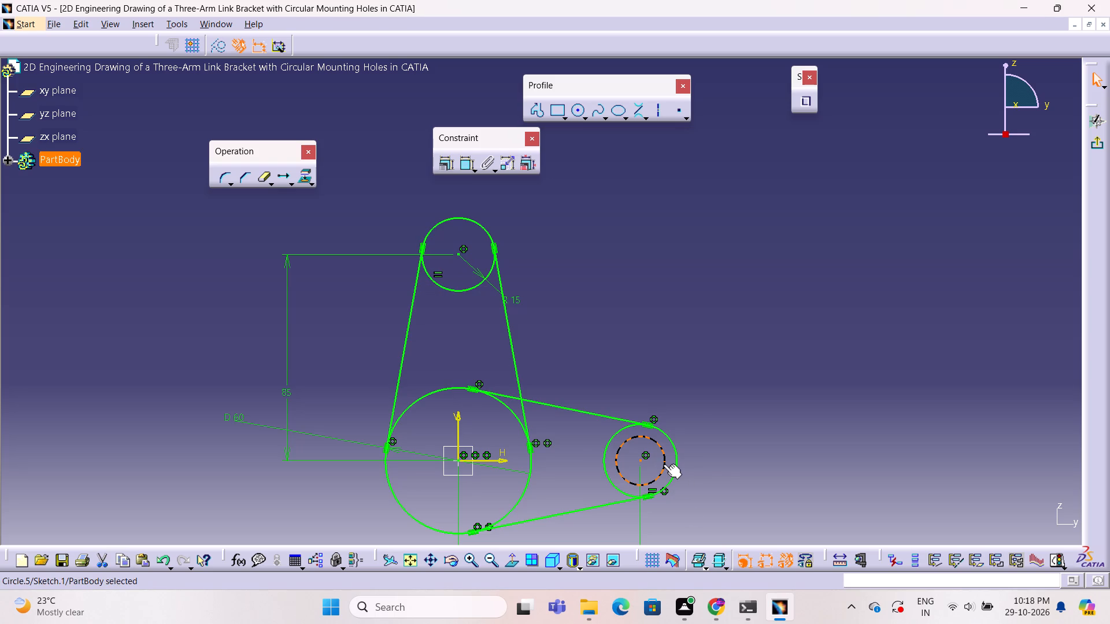
pyautogui.press('Delete')
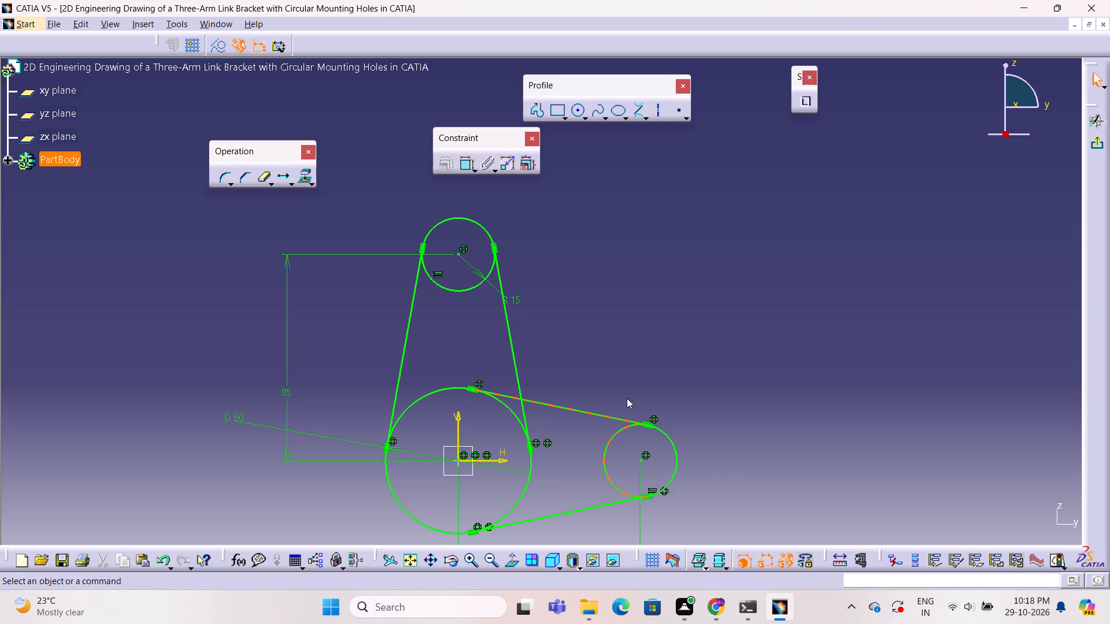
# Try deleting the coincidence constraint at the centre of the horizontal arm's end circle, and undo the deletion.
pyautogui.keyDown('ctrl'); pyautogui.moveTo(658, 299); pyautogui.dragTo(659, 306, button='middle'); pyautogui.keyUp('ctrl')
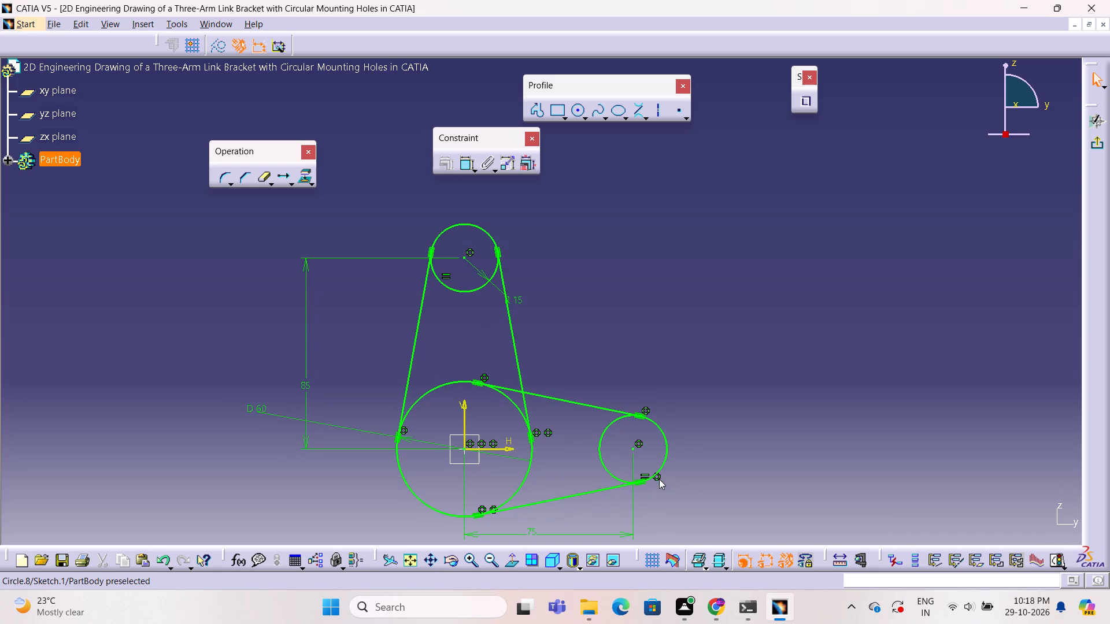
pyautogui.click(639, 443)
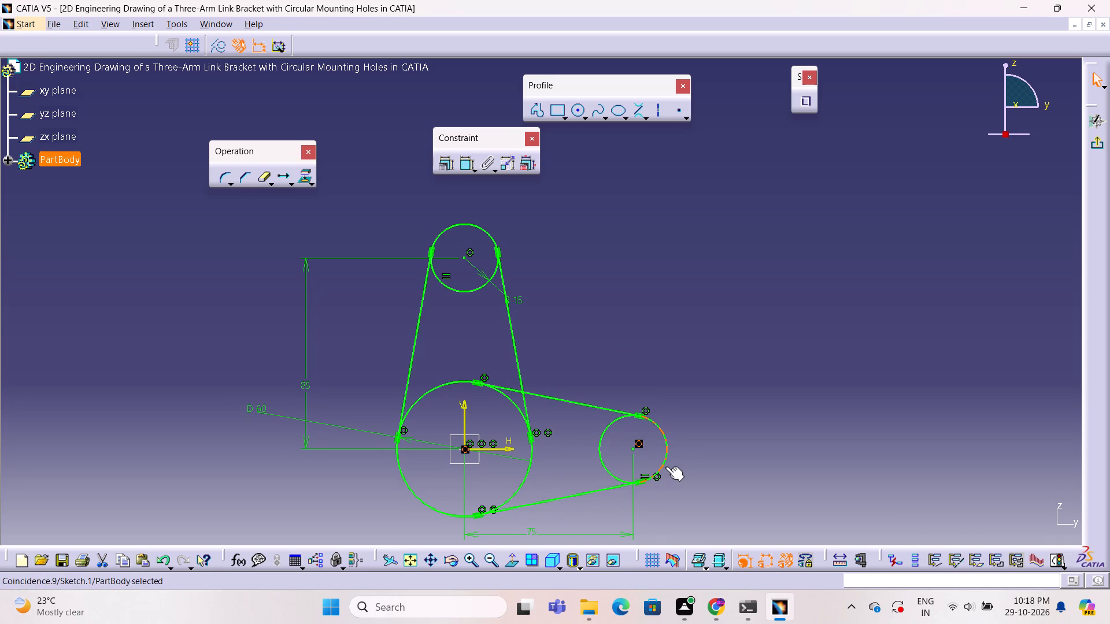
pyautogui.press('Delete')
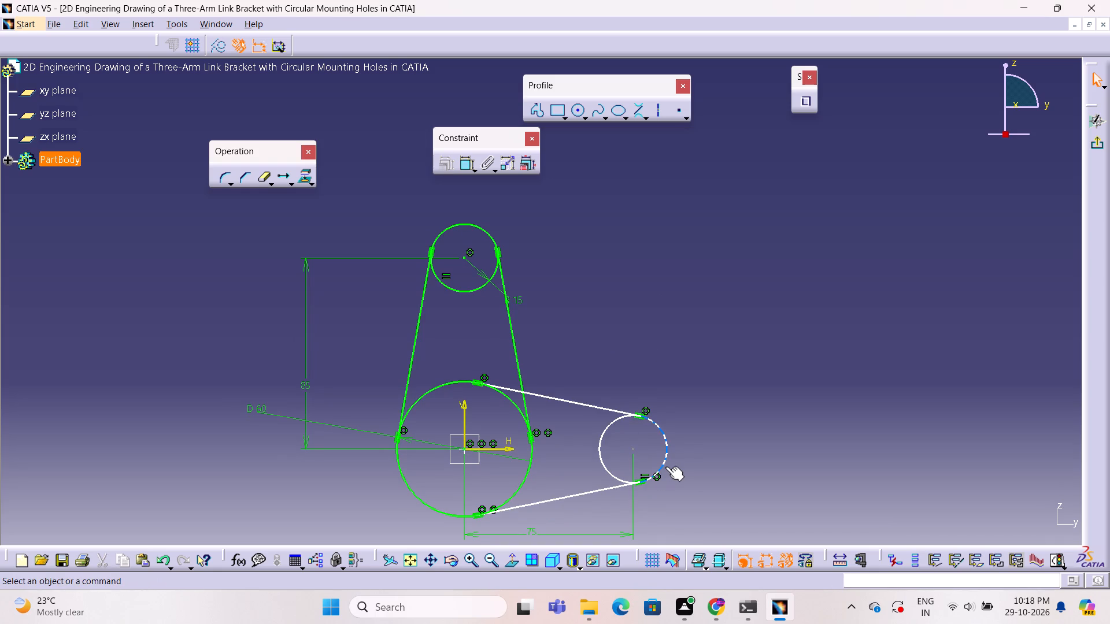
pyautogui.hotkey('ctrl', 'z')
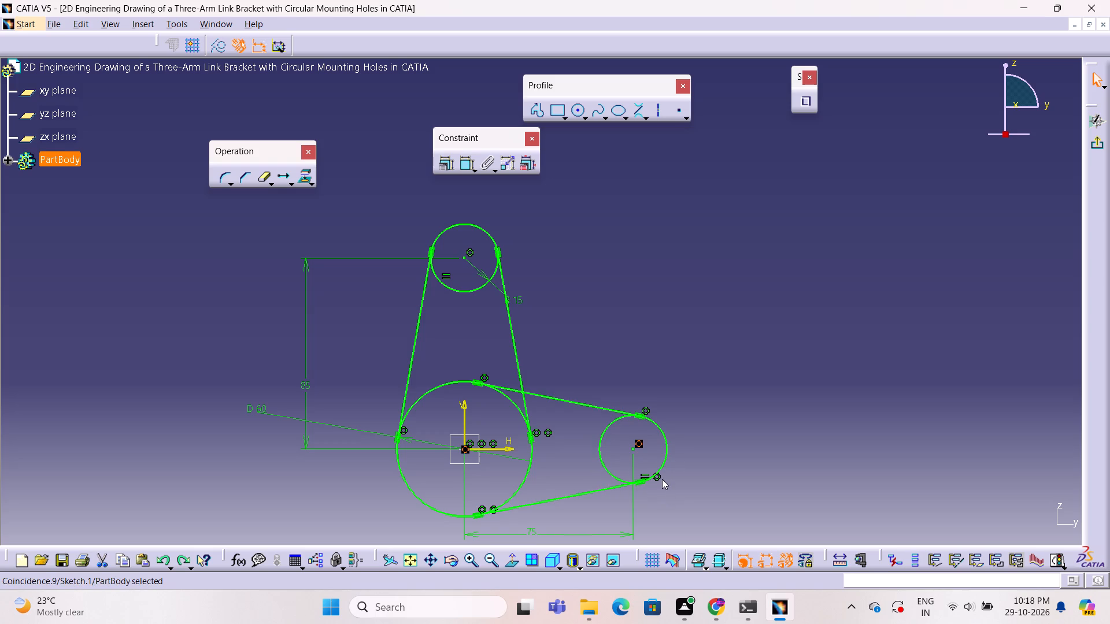
# Delete the coincidence constraint marked at the lower tangent point of the horizontal arm's end circle.
pyautogui.keyDown('ctrl'); pyautogui.moveTo(692, 484); pyautogui.dragTo(695, 473, button='middle'); pyautogui.keyUp('ctrl')
pyautogui.moveTo(743, 495); pyautogui.dragTo(687, 380, button='middle')
pyautogui.keyDown('ctrl'); pyautogui.moveTo(656, 401); pyautogui.dragTo(665, 342, button='middle'); pyautogui.keyUp('ctrl')
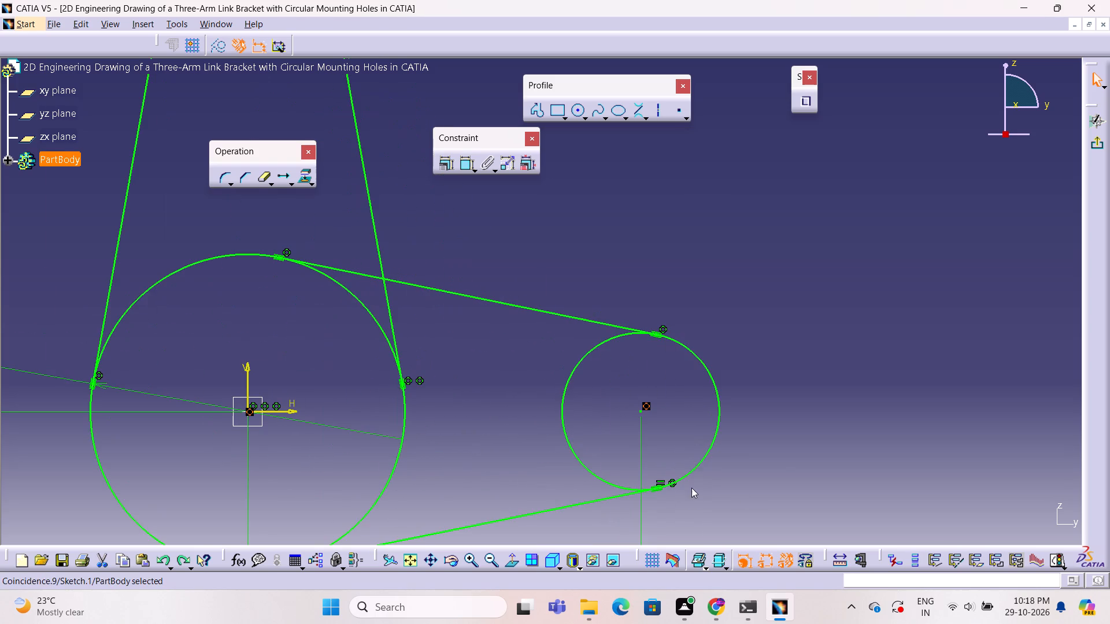
pyautogui.keyDown('ctrl'); pyautogui.moveTo(691, 498); pyautogui.dragTo(698, 414, button='middle'); pyautogui.keyUp('ctrl')
pyautogui.moveTo(765, 489); pyautogui.dragTo(504, 103, button='middle')
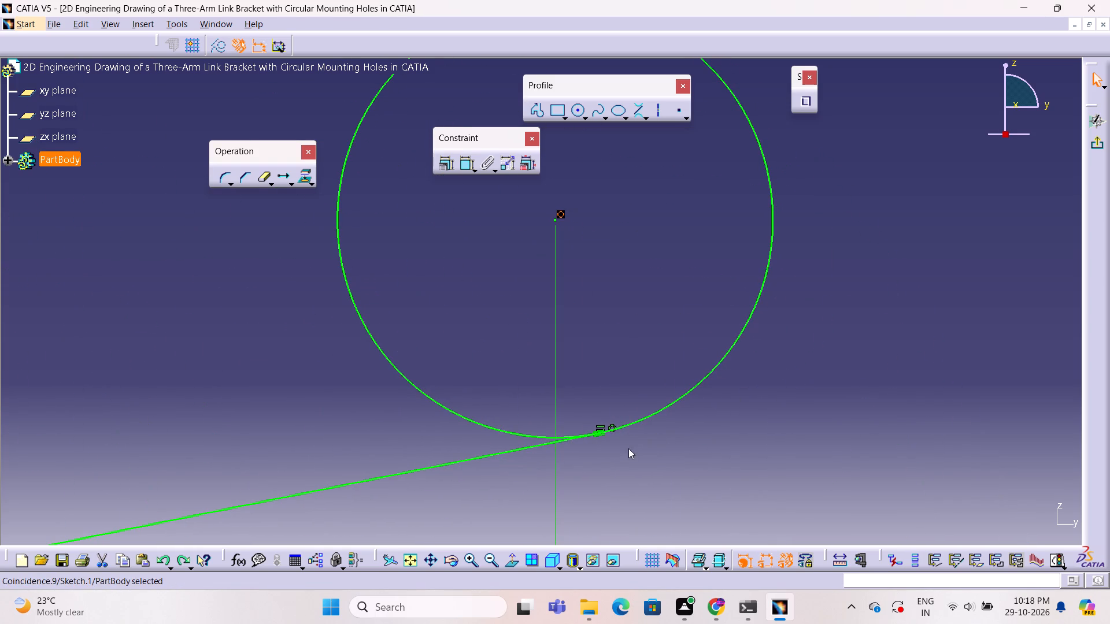
pyautogui.moveTo(654, 463); pyautogui.dragTo(654, 392, button='middle')
pyautogui.moveTo(674, 439); pyautogui.dragTo(674, 432, button='middle')
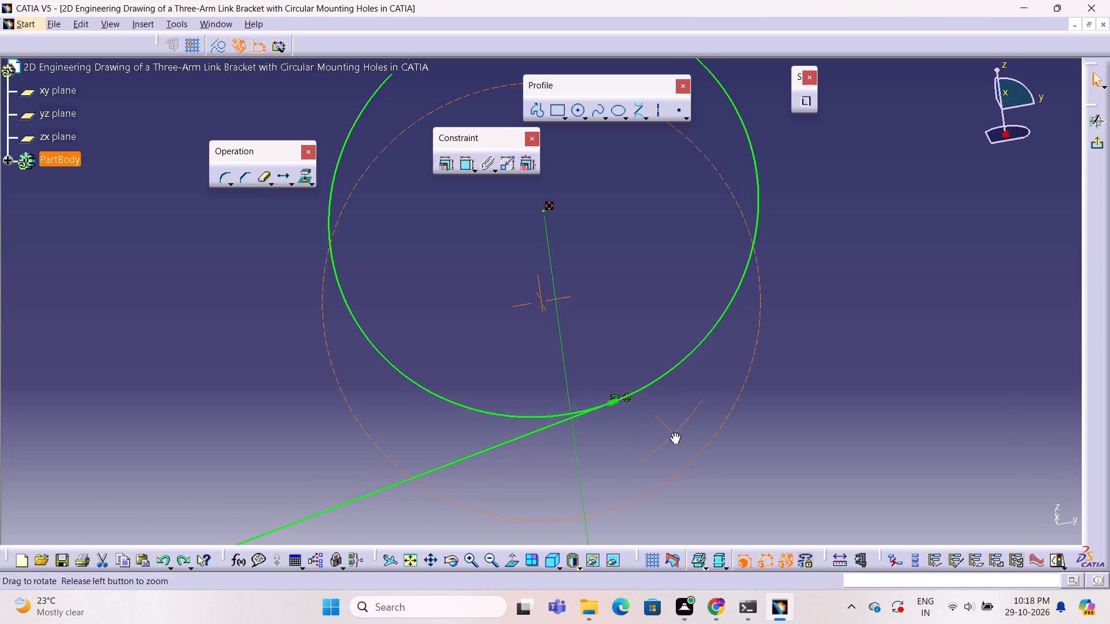
pyautogui.moveTo(674, 432); pyautogui.dragTo(608, 335, button='middle')
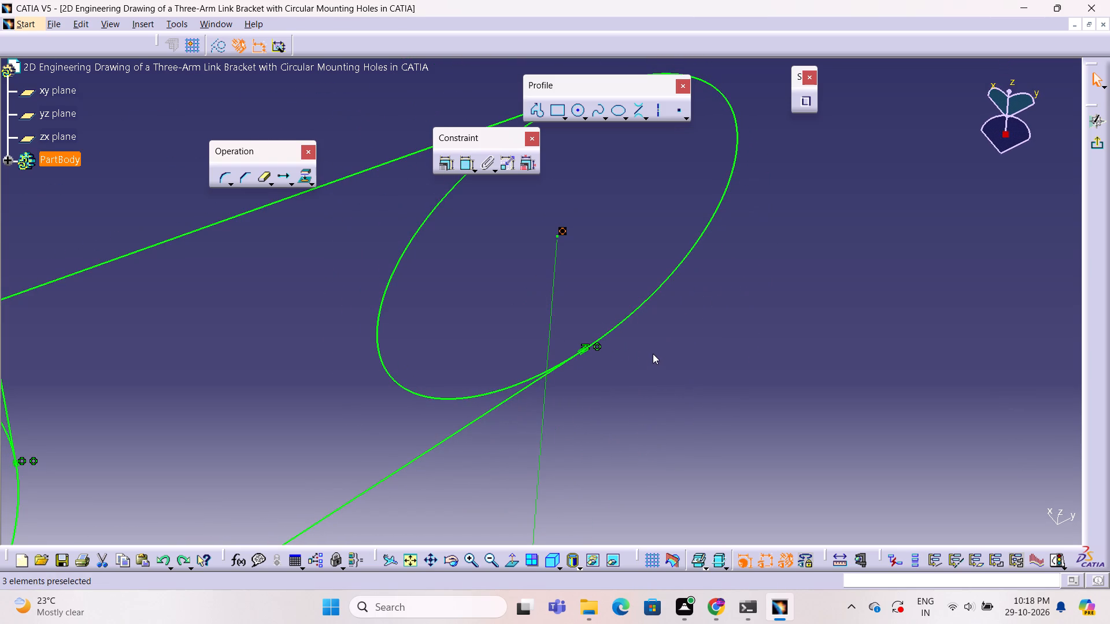
pyautogui.press('Escape')
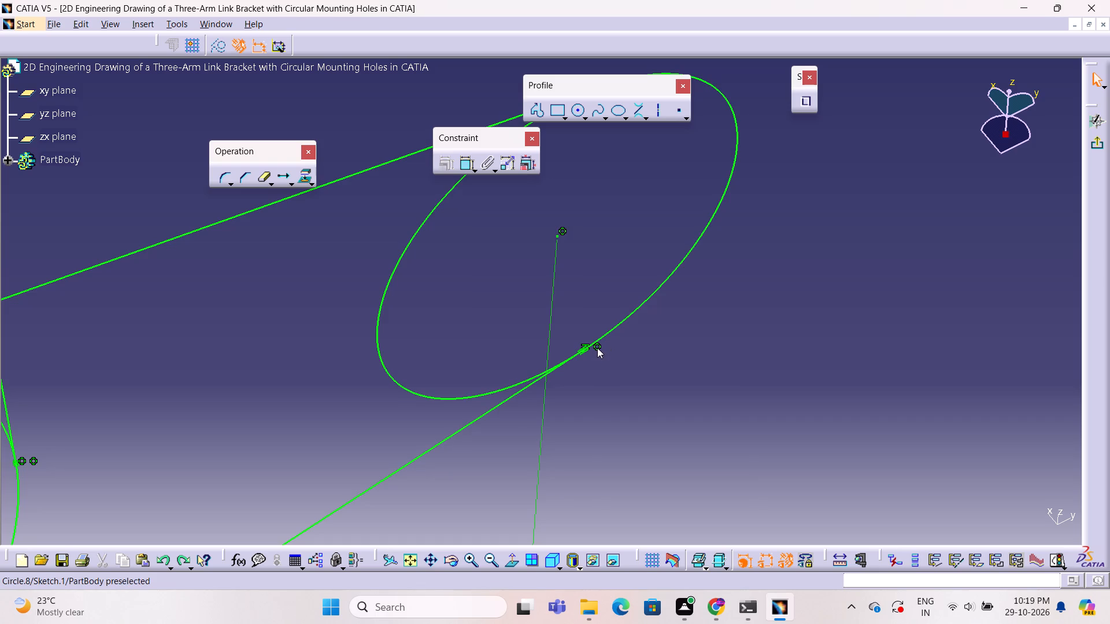
pyautogui.click(594, 348)
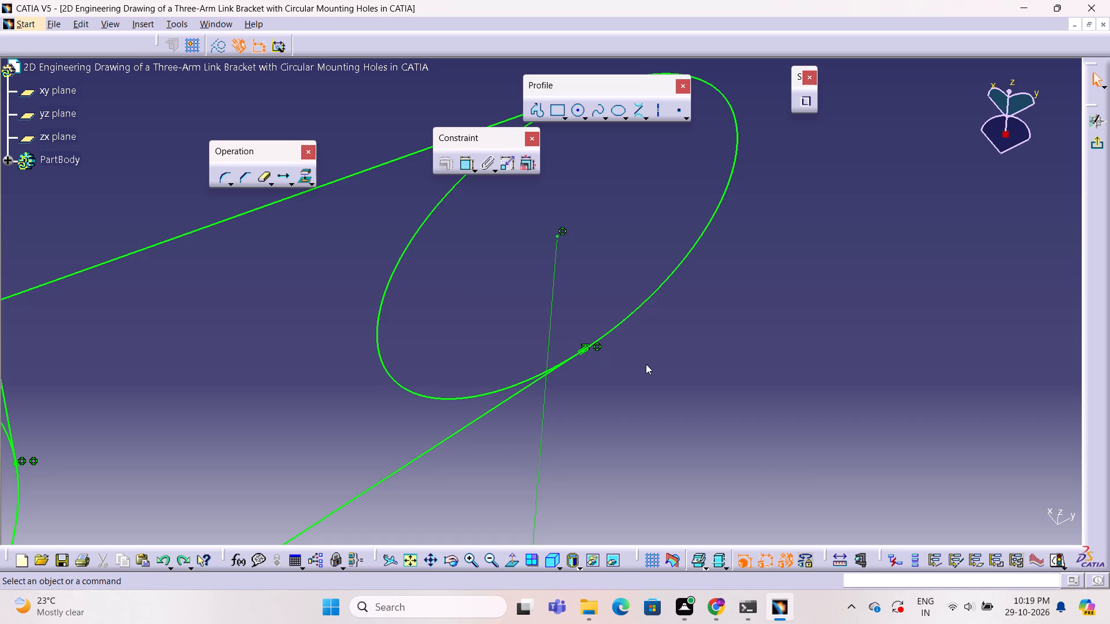
pyautogui.press('Delete')
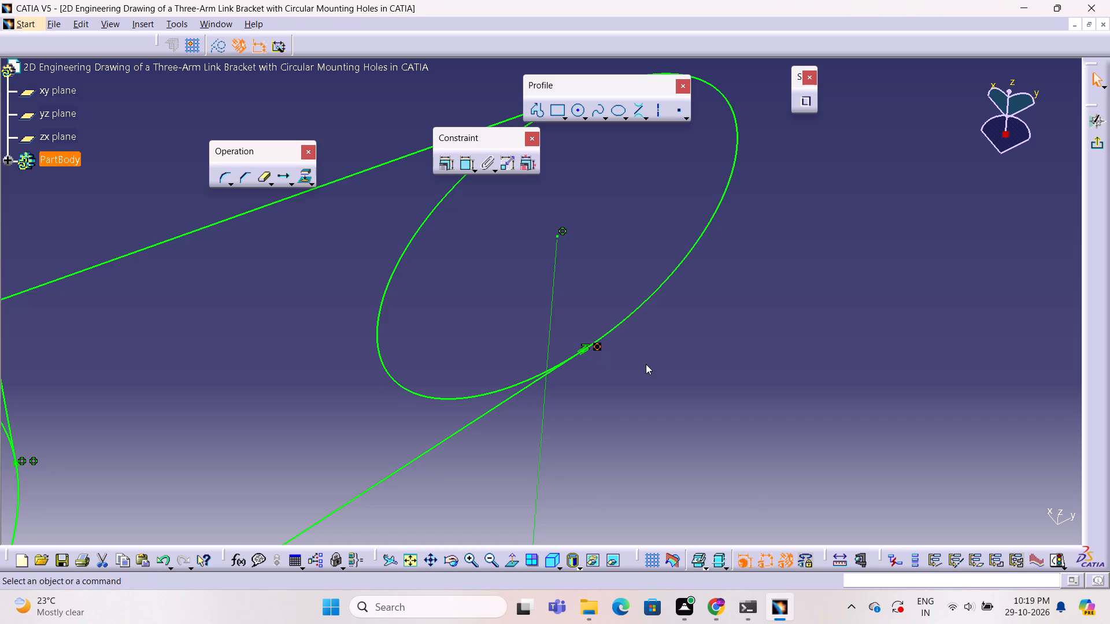
# Return to the view normal to the sketch and delete Coincidence.50, marked at the hub circle's upper and right tangent points.
pyautogui.keyDown('ctrl'); pyautogui.moveTo(643, 348); pyautogui.dragTo(624, 416, button='middle'); pyautogui.keyUp('ctrl')
pyautogui.keyDown('ctrl'); pyautogui.moveTo(413, 373); pyautogui.dragTo(415, 374, button='middle'); pyautogui.keyUp('ctrl')
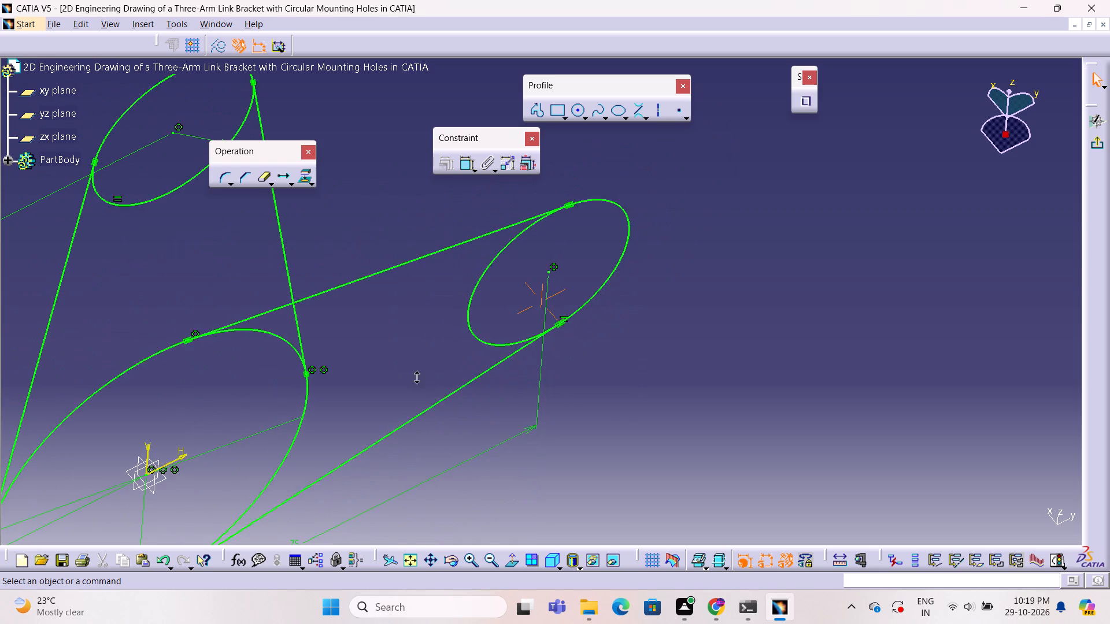
pyautogui.keyDown('ctrl'); pyautogui.moveTo(415, 374); pyautogui.dragTo(430, 387, button='middle'); pyautogui.keyUp('ctrl')
pyautogui.moveTo(424, 379); pyautogui.dragTo(469, 393, button='middle')
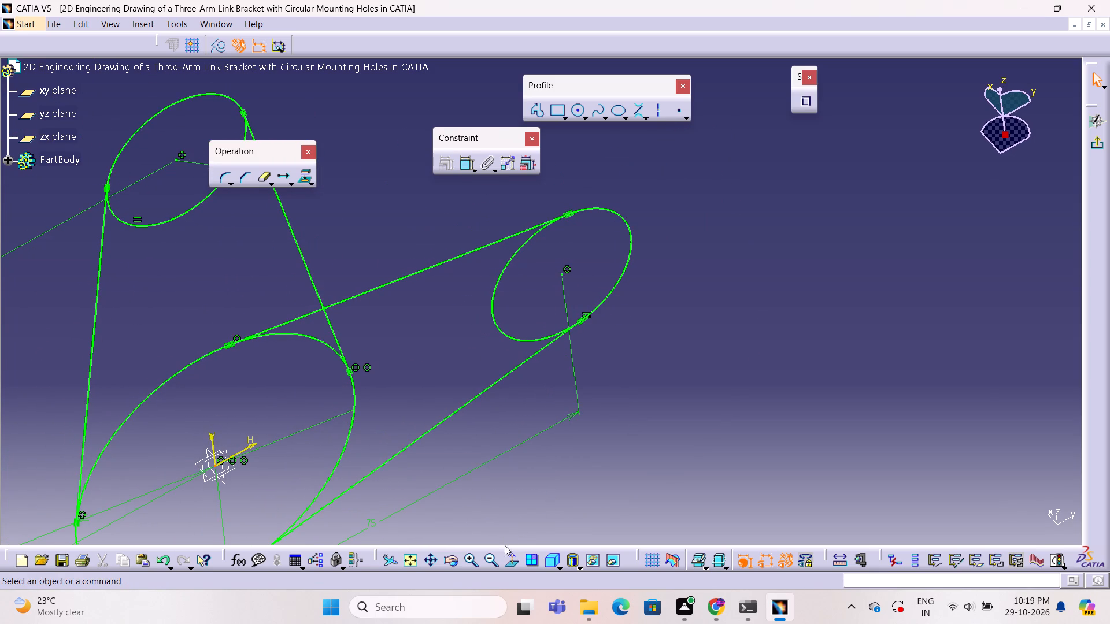
pyautogui.click(510, 556)
pyautogui.keyDown('ctrl'); pyautogui.moveTo(457, 221); pyautogui.dragTo(441, 318, button='middle'); pyautogui.keyUp('ctrl')
pyautogui.keyDown('ctrl'); pyautogui.moveTo(484, 291); pyautogui.dragTo(499, 262, button='middle'); pyautogui.keyUp('ctrl')
pyautogui.moveTo(499, 262); pyautogui.dragTo(521, 303, button='middle')
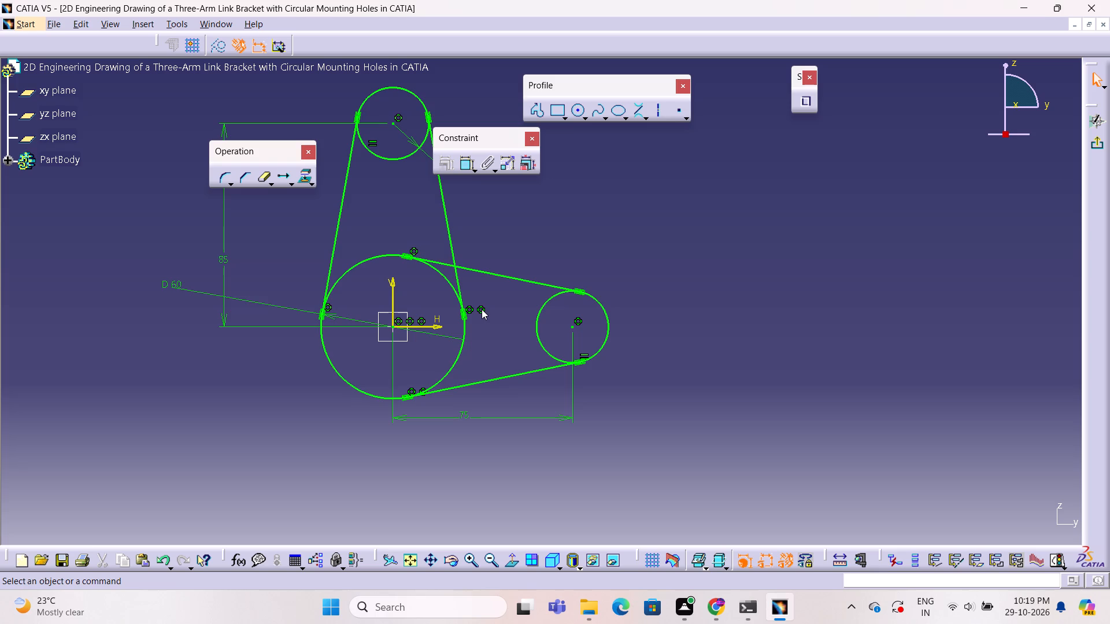
pyautogui.click(484, 309)
pyautogui.click(479, 310)
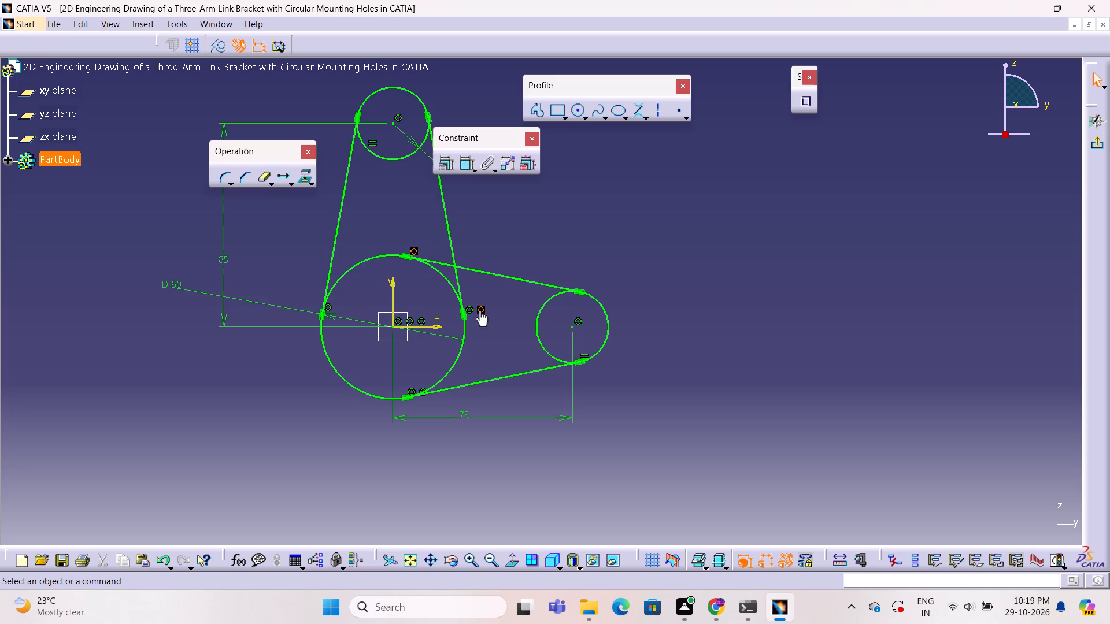
pyautogui.press('Delete')
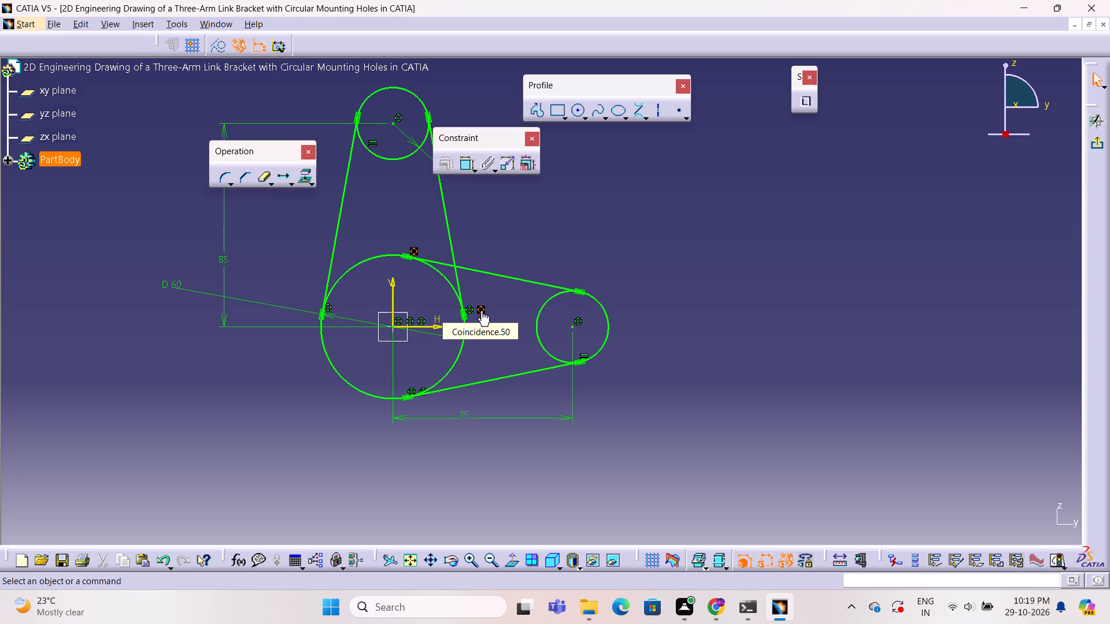
# Check the sketch solving status.
pyautogui.click(1052, 557)
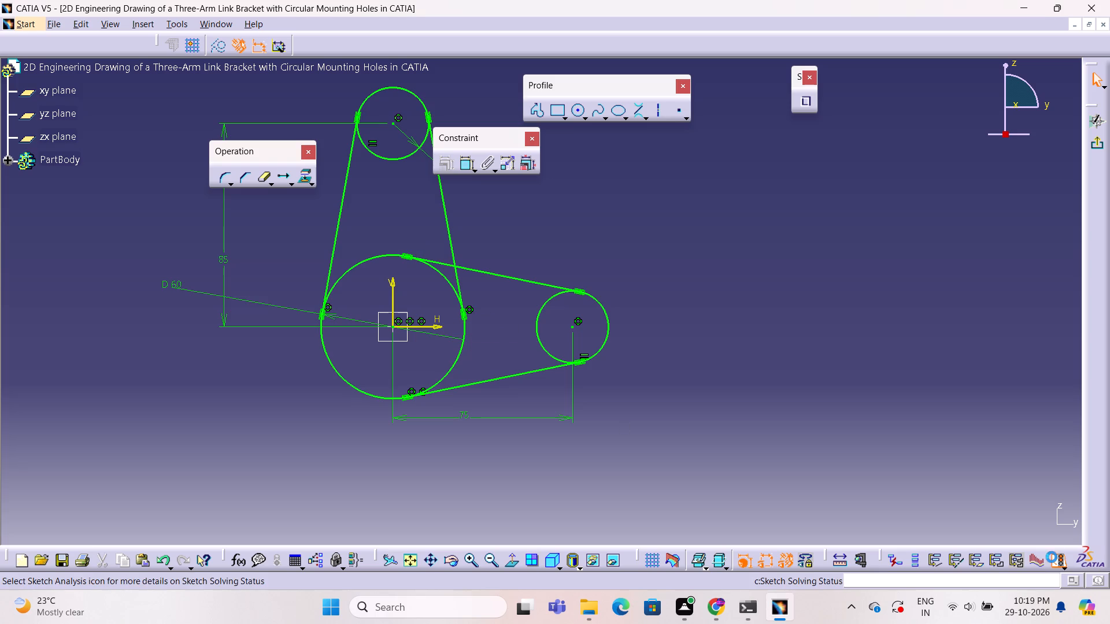
pyautogui.click(1053, 472)
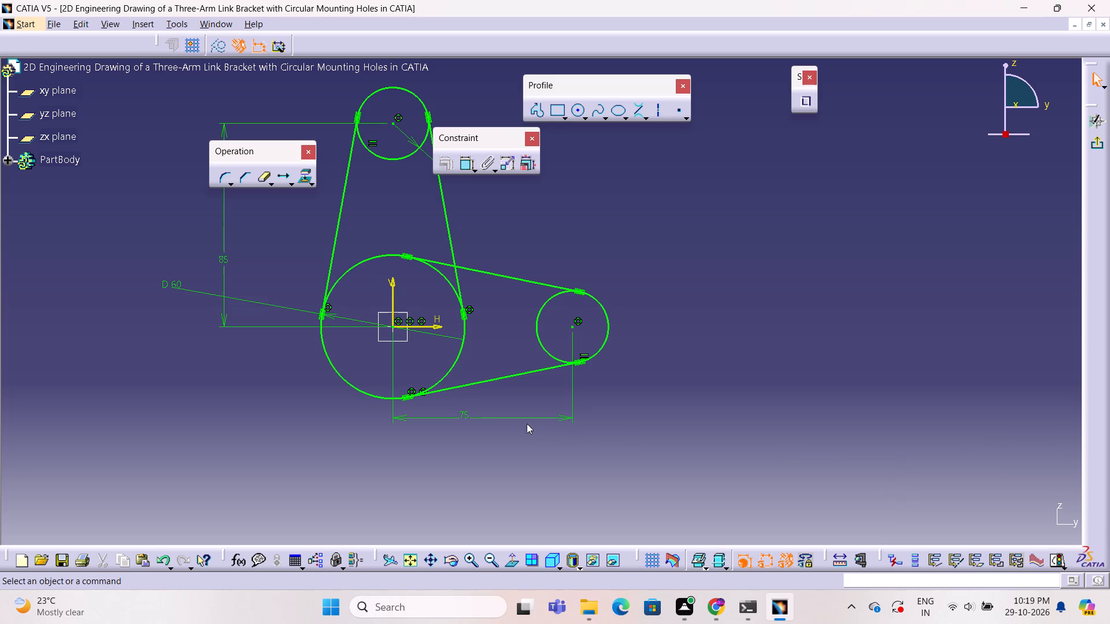
# Delete Coincidence.49, marked at the hub circle's lower and right tangent points.
pyautogui.keyDown('ctrl'); pyautogui.moveTo(486, 335); pyautogui.dragTo(499, 275, button='middle'); pyautogui.keyUp('ctrl')
pyautogui.moveTo(445, 374); pyautogui.dragTo(568, 317, button='middle')
pyautogui.keyDown('ctrl'); pyautogui.moveTo(447, 440); pyautogui.dragTo(475, 399, button='middle'); pyautogui.keyUp('ctrl')
pyautogui.moveTo(458, 425); pyautogui.dragTo(604, 350, button='middle')
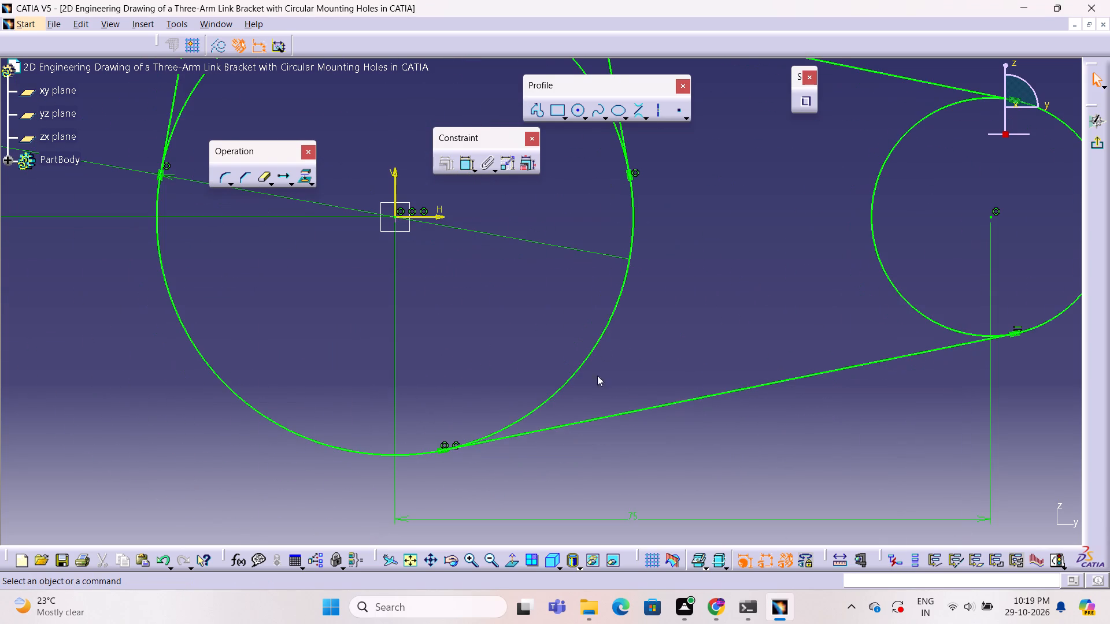
pyautogui.click(454, 444)
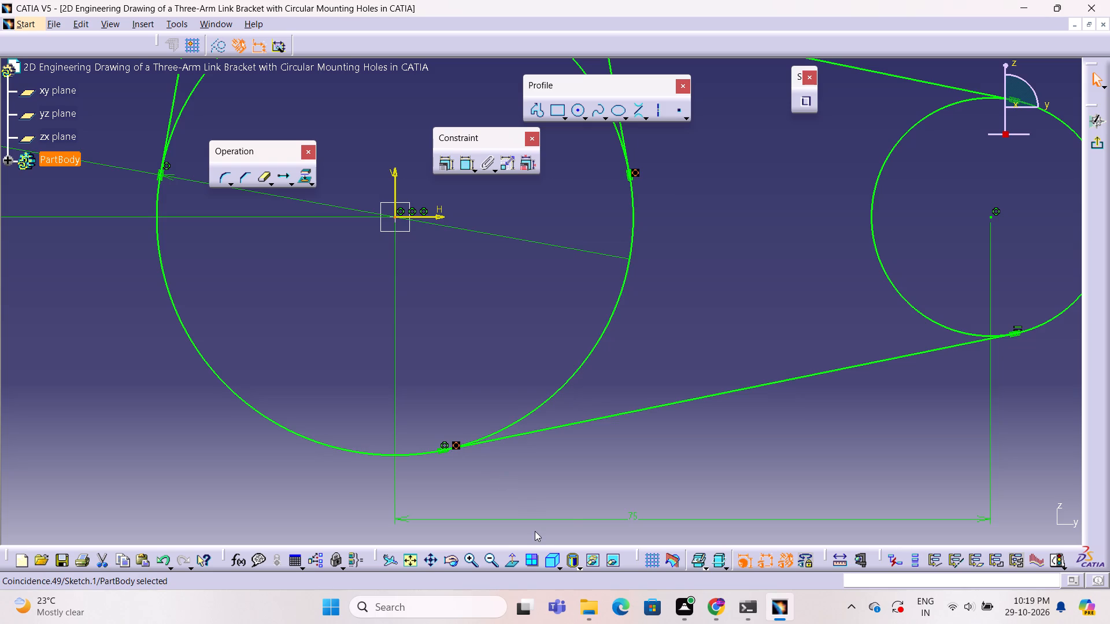
pyautogui.keyDown('ctrl'); pyautogui.moveTo(753, 314); pyautogui.dragTo(753, 395, button='middle'); pyautogui.keyUp('ctrl')
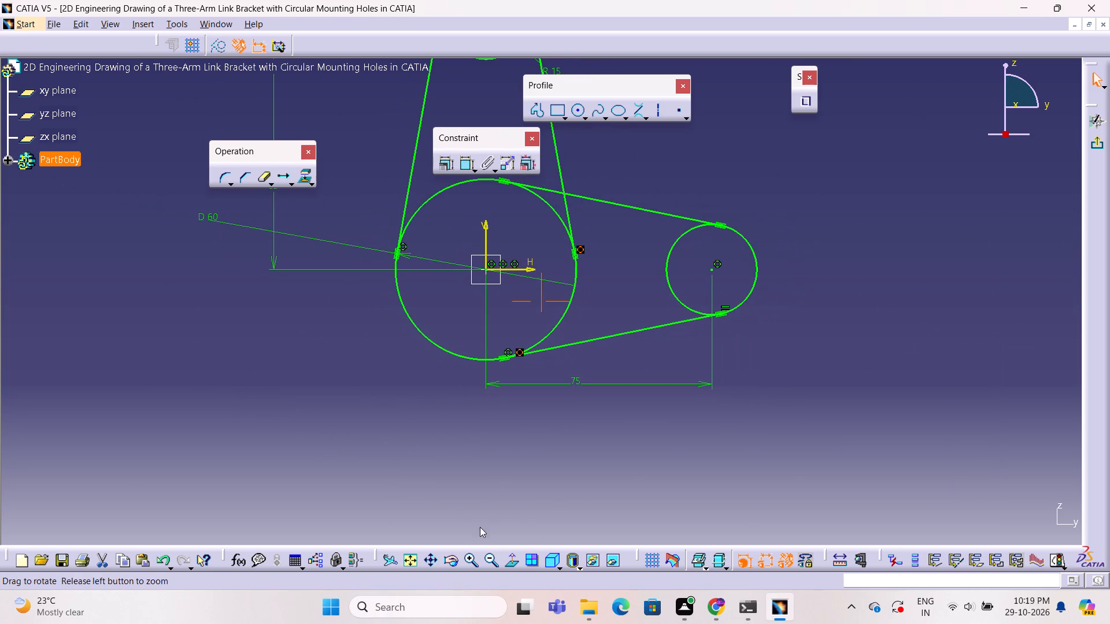
pyautogui.press('Delete')
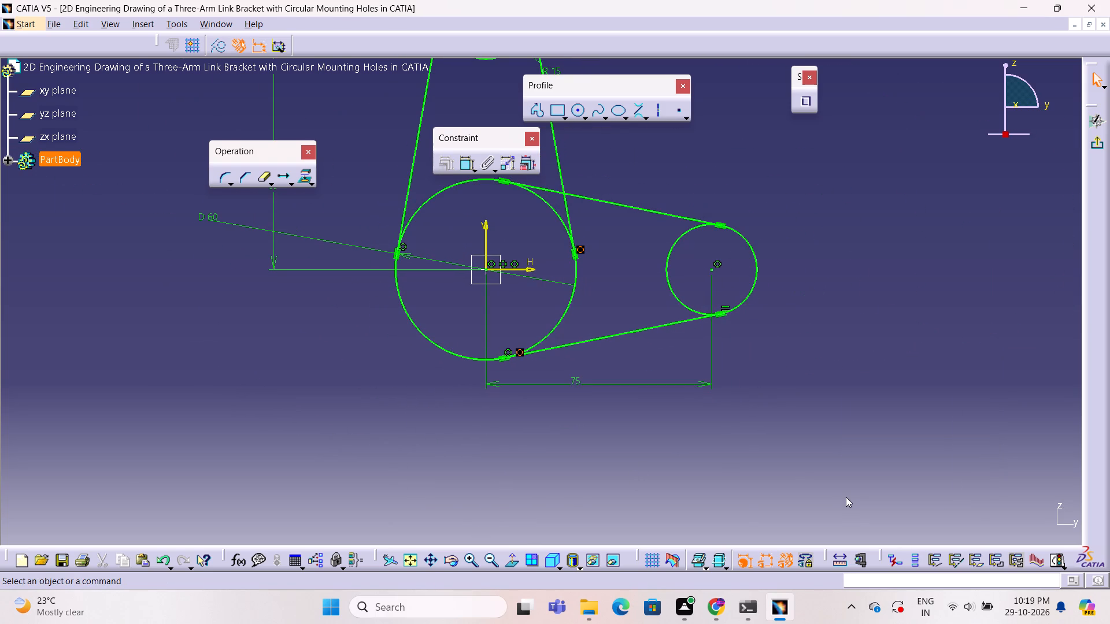
pyautogui.keyDown('ctrl'); pyautogui.moveTo(630, 221); pyautogui.dragTo(622, 298, button='middle'); pyautogui.keyUp('ctrl')
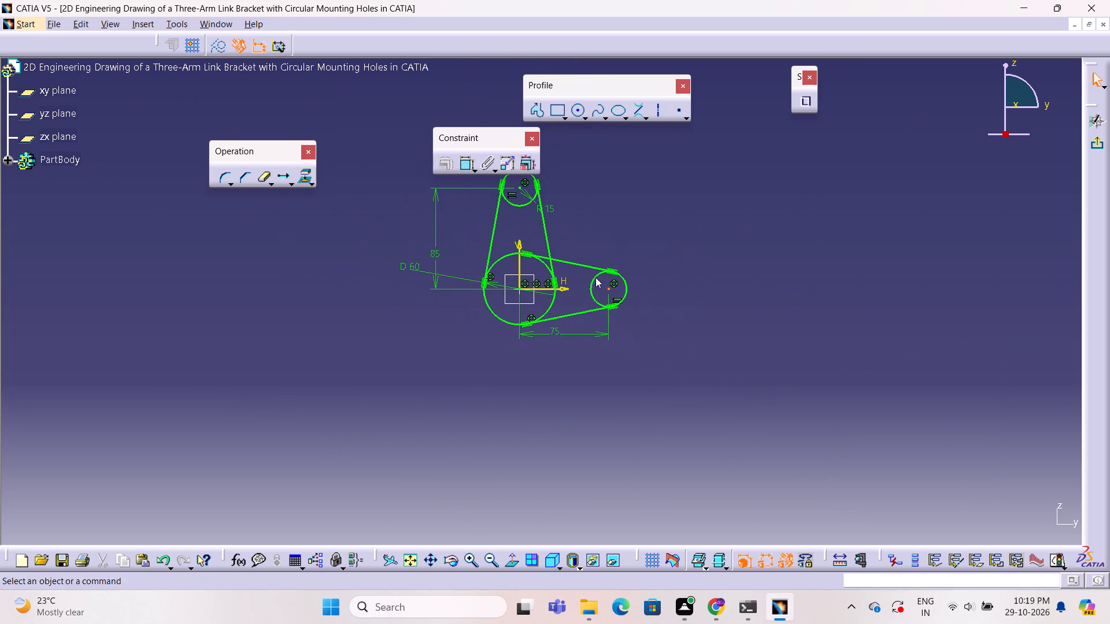
# Inspect the sketch's hub circle, two arm-end circles, tangent lines and remaining constraints, both normal to the sketch plane and at tilted angles.
pyautogui.moveTo(612, 224); pyautogui.dragTo(640, 211, button='middle')
pyautogui.keyDown('ctrl'); pyautogui.moveTo(617, 228); pyautogui.dragTo(634, 196, button='middle'); pyautogui.keyUp('ctrl')
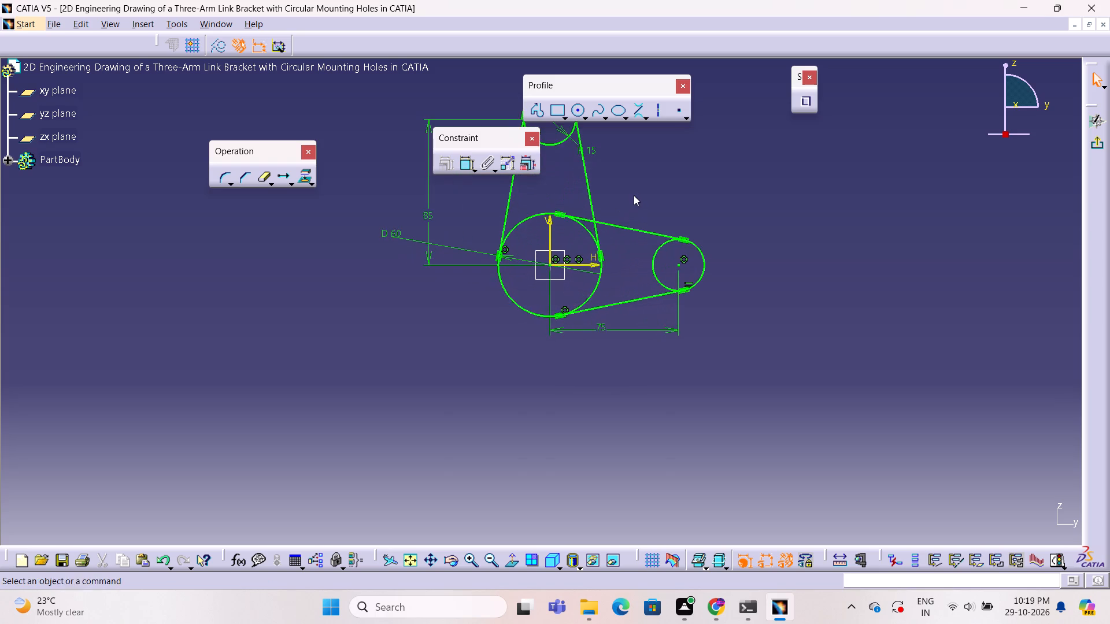
pyautogui.moveTo(634, 195); pyautogui.dragTo(647, 297, button='middle')
pyautogui.keyDown('ctrl'); pyautogui.moveTo(663, 185); pyautogui.dragTo(664, 210, button='middle'); pyautogui.keyUp('ctrl')
pyautogui.moveTo(619, 276); pyautogui.dragTo(657, 244, button='middle')
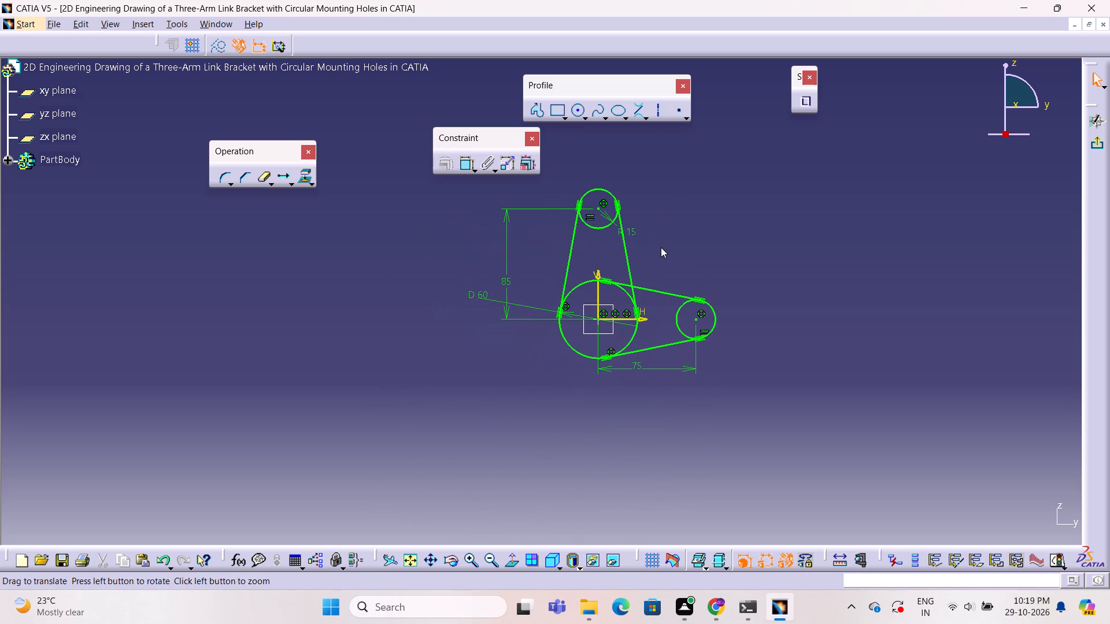
pyautogui.keyDown('ctrl'); pyautogui.moveTo(671, 259); pyautogui.dragTo(711, 194, button='middle'); pyautogui.keyUp('ctrl')
pyautogui.moveTo(703, 197); pyautogui.dragTo(487, 341, button='middle')
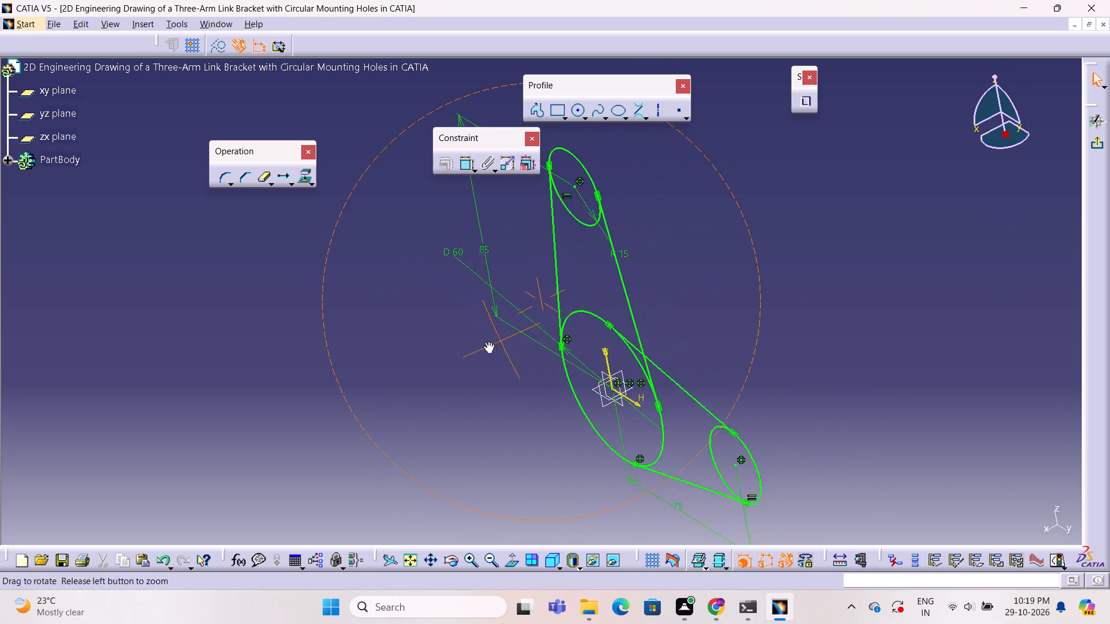
pyautogui.moveTo(487, 341); pyautogui.dragTo(701, 232, button='middle')
pyautogui.keyDown('ctrl'); pyautogui.moveTo(783, 197); pyautogui.dragTo(780, 243, button='middle'); pyautogui.keyUp('ctrl')
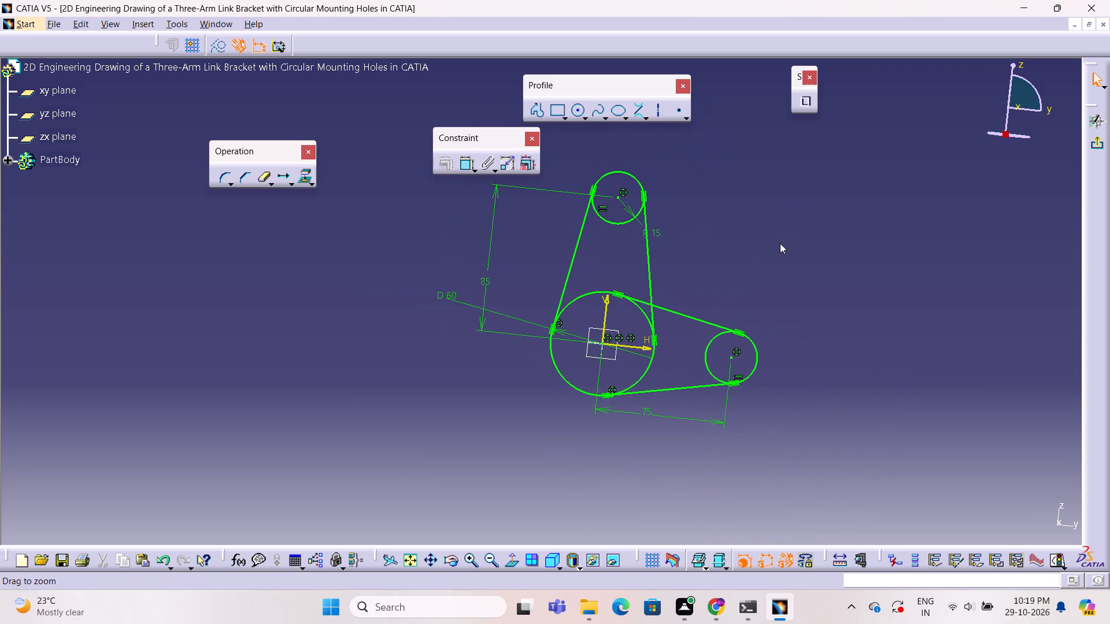
pyautogui.click(516, 564)
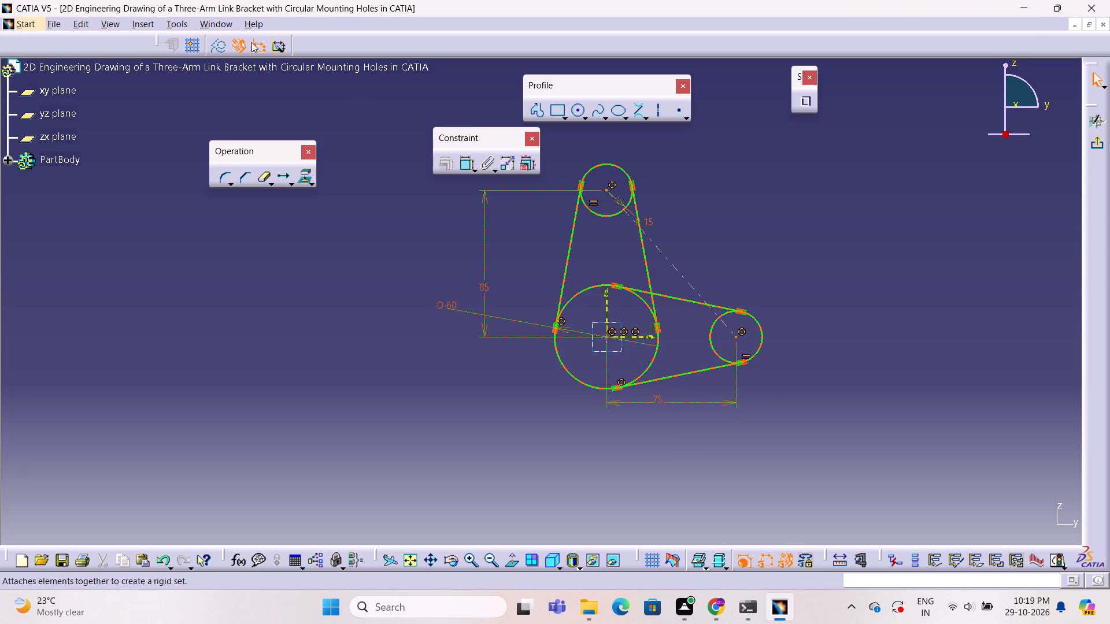
pyautogui.keyDown('ctrl'); pyautogui.scroll(1, 51, 117); pyautogui.keyUp('ctrl')
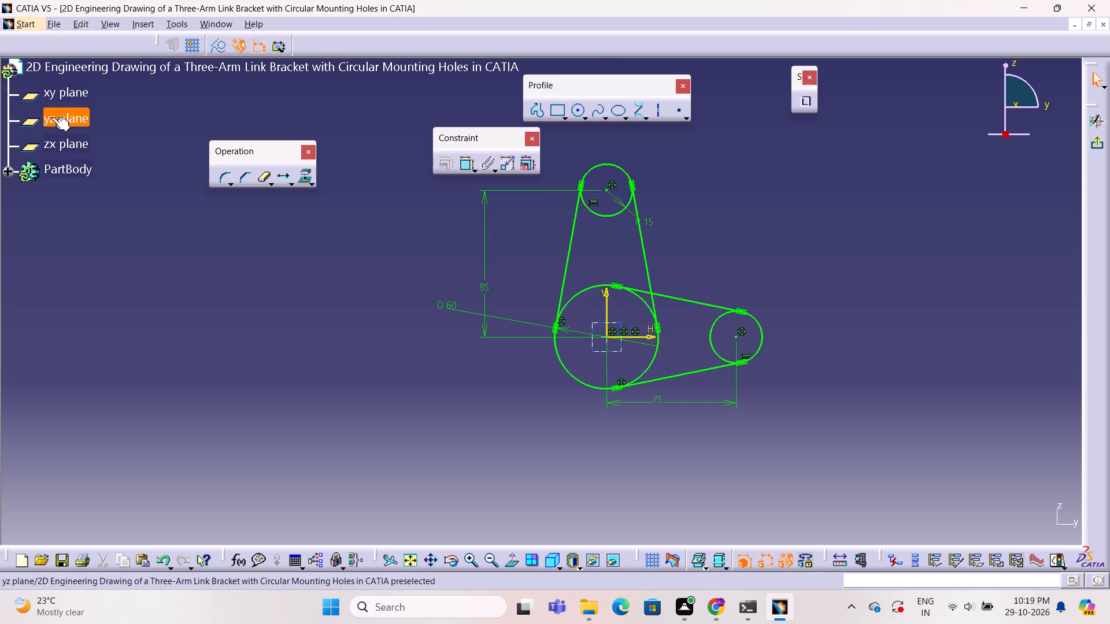
pyautogui.keyDown('ctrl'); pyautogui.scroll(1, 51, 113); pyautogui.keyUp('ctrl')
pyautogui.keyDown('ctrl'); pyautogui.scroll(-1, 51, 112); pyautogui.keyUp('ctrl')
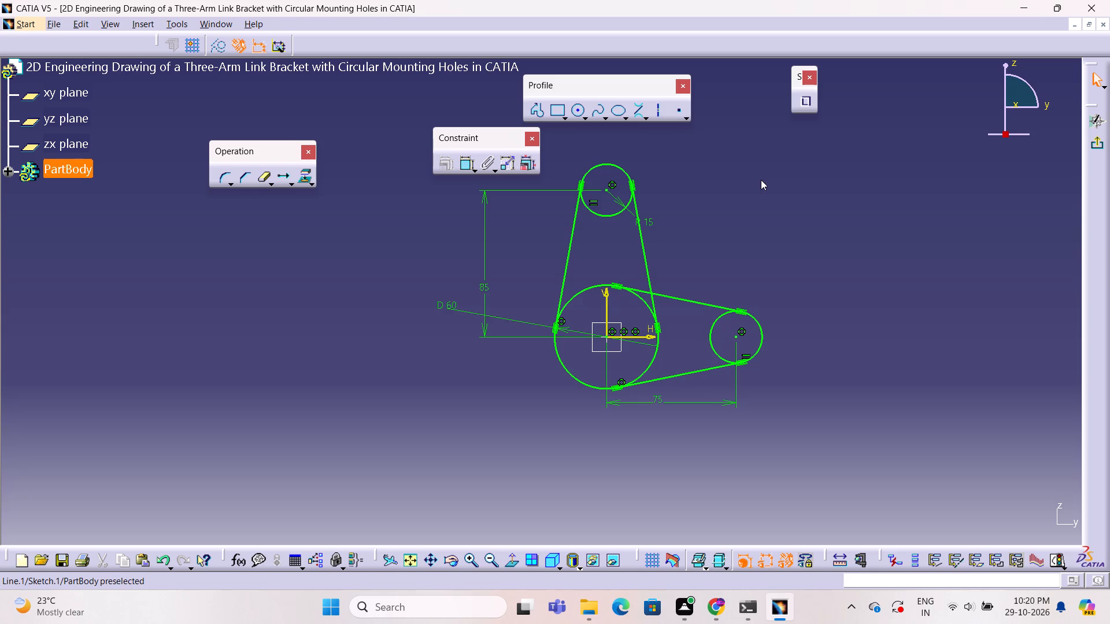
pyautogui.keyDown('ctrl'); pyautogui.moveTo(761, 178); pyautogui.dragTo(760, 191, button='middle'); pyautogui.keyUp('ctrl')
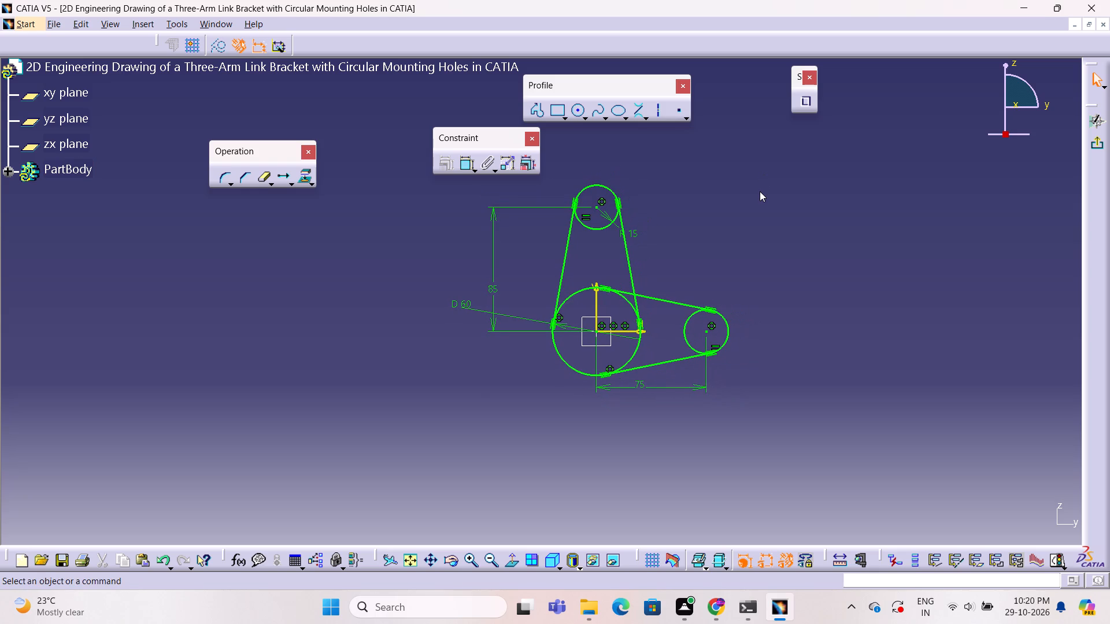
pyautogui.keyDown('ctrl'); pyautogui.moveTo(749, 226); pyautogui.dragTo(746, 226, button='middle'); pyautogui.keyUp('ctrl')
pyautogui.keyDown('ctrl'); pyautogui.moveTo(746, 226); pyautogui.dragTo(687, 236, button='middle'); pyautogui.keyUp('ctrl')
pyautogui.moveTo(719, 225); pyautogui.dragTo(476, 278, button='middle')
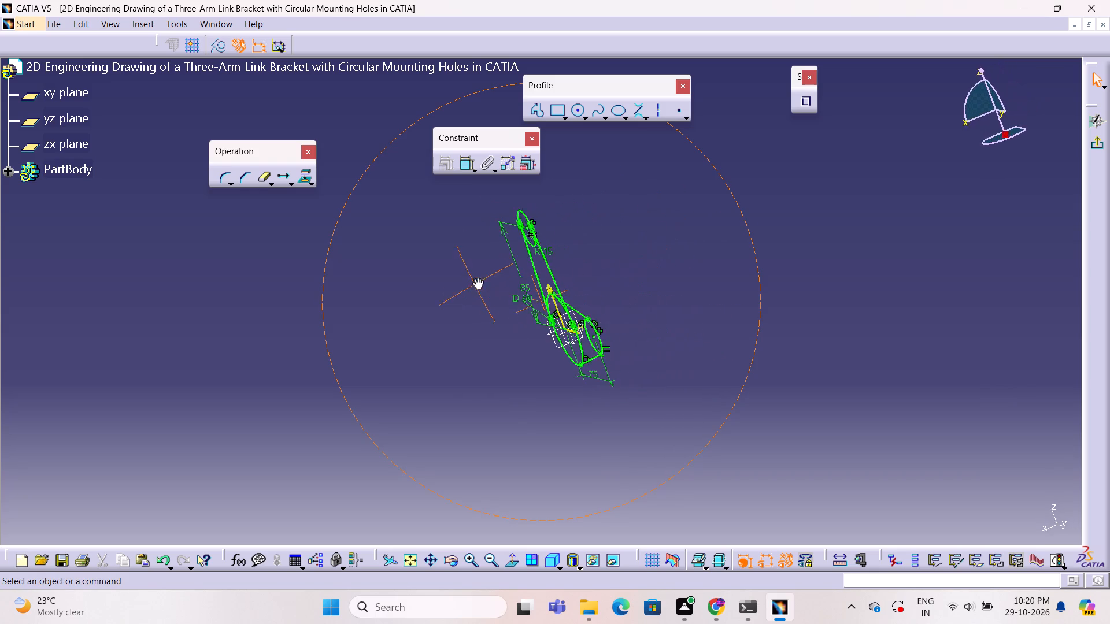
pyautogui.moveTo(476, 278); pyautogui.dragTo(683, 177, button='middle')
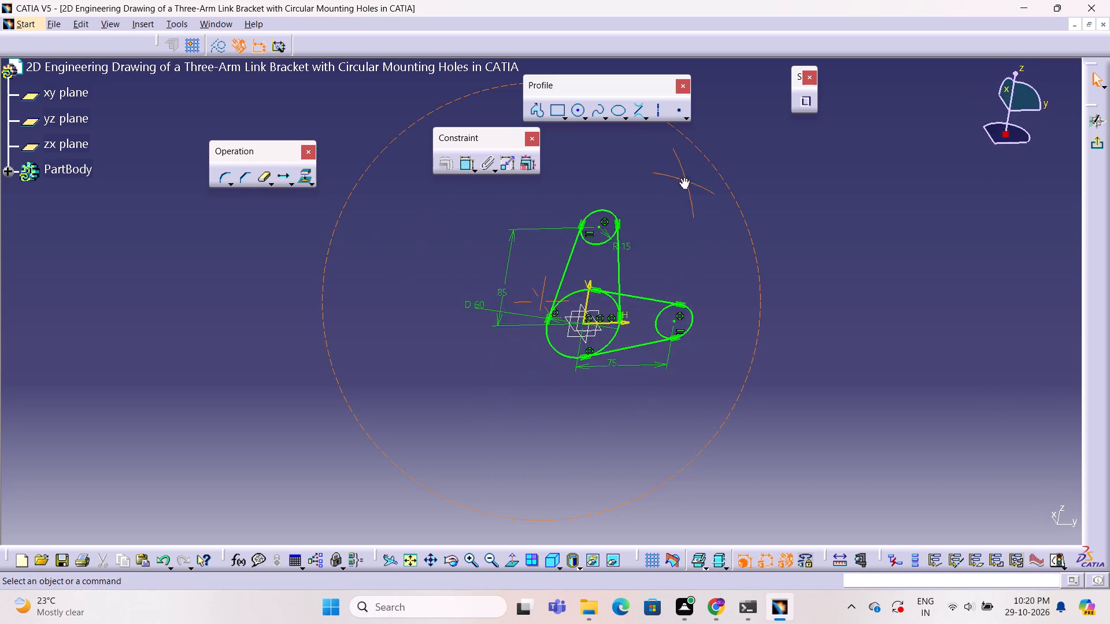
pyautogui.moveTo(683, 177); pyautogui.dragTo(502, 196, button='middle')
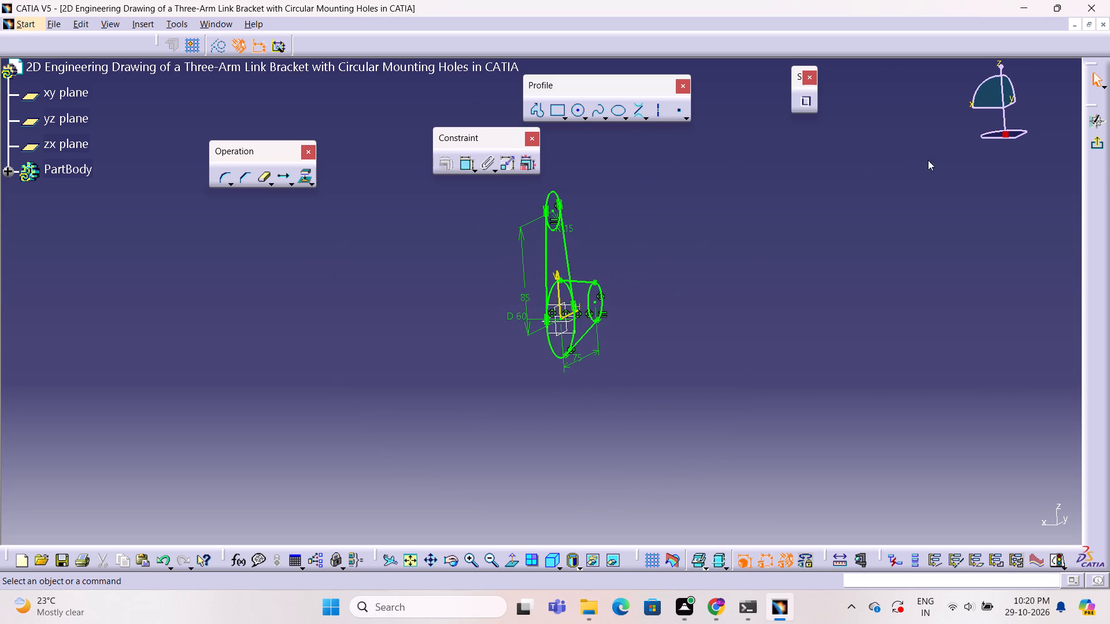
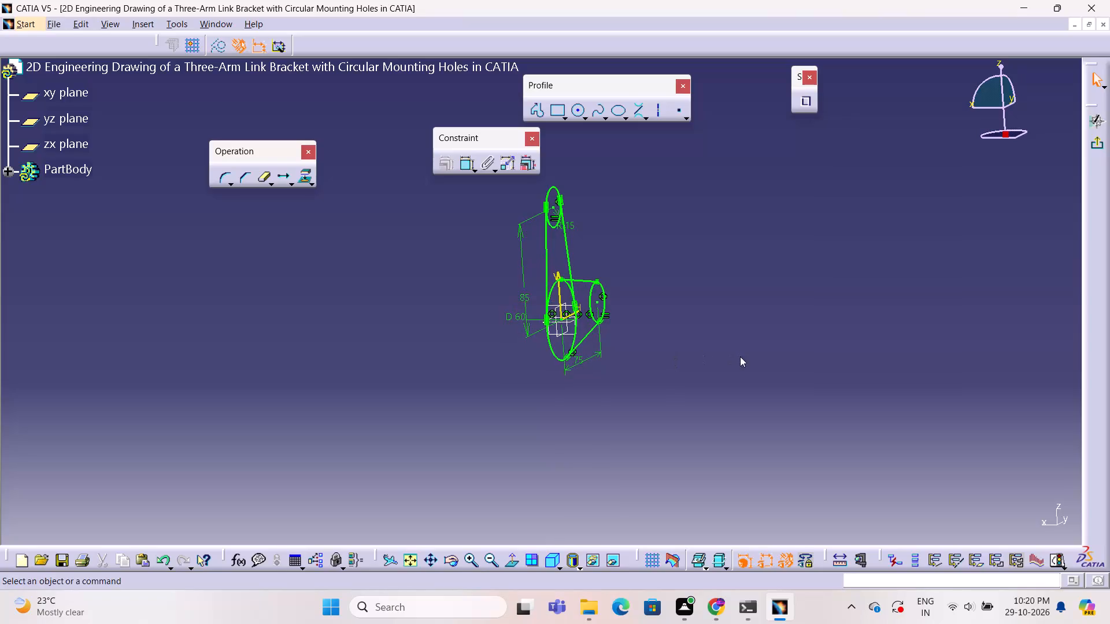
# Examine the hub circle, both arm-end circles and their tangent lines, normal to the sketch plane and from tilted angles.
pyautogui.keyDown('ctrl'); pyautogui.moveTo(673, 372); pyautogui.dragTo(715, 363, button='middle'); pyautogui.keyUp('ctrl')
pyautogui.moveTo(460, 405); pyautogui.dragTo(529, 402, button='middle')
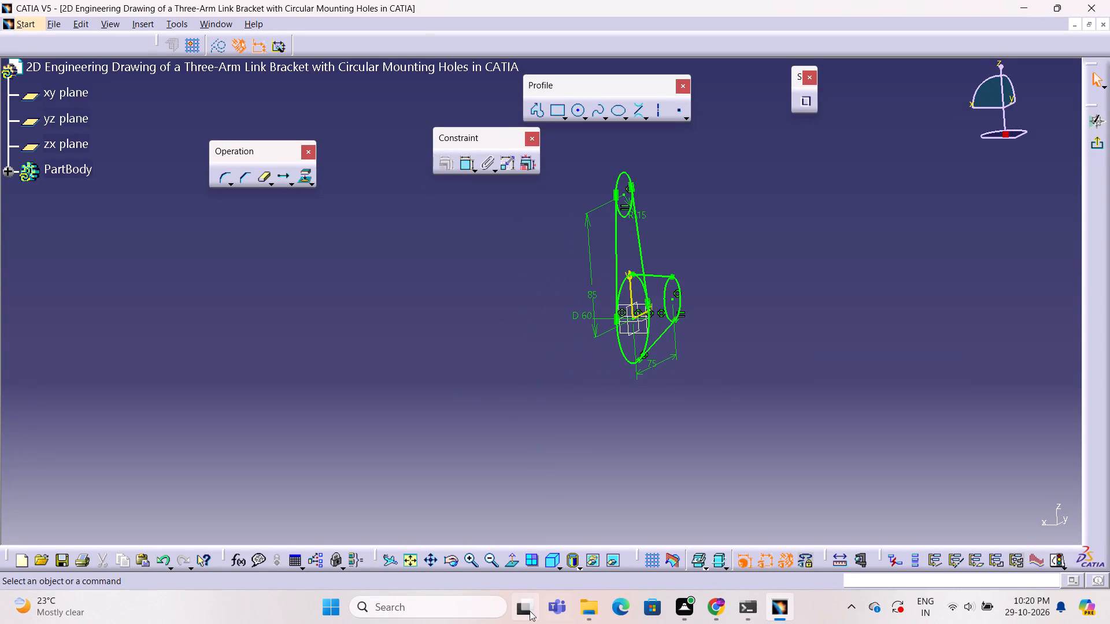
pyautogui.click(514, 566)
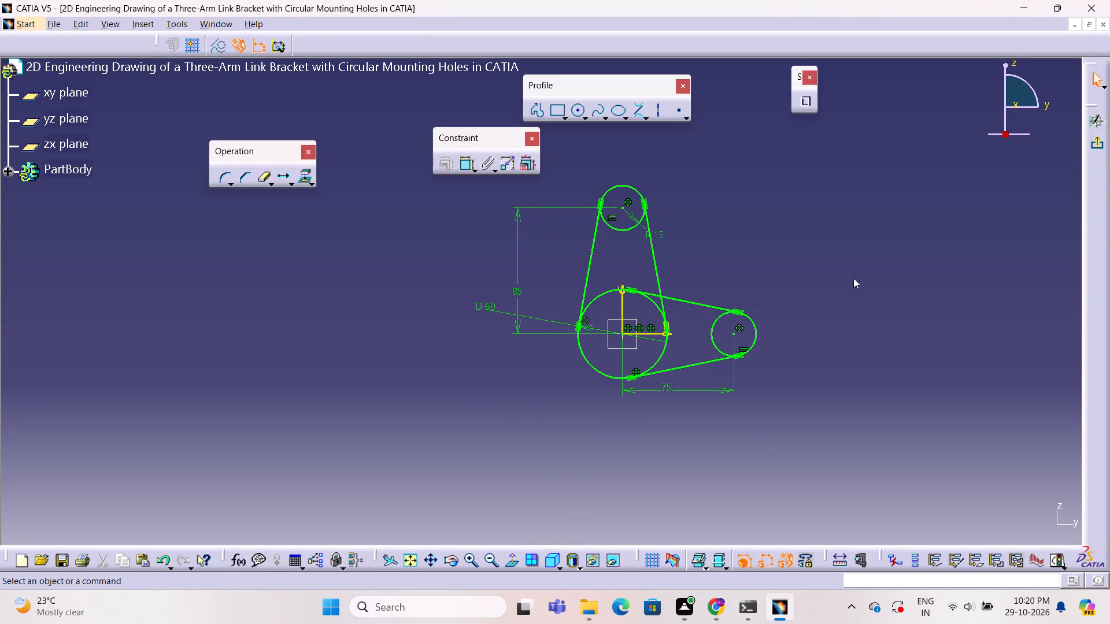
pyautogui.keyDown('ctrl'); pyautogui.moveTo(857, 269); pyautogui.dragTo(843, 319, button='middle'); pyautogui.keyUp('ctrl')
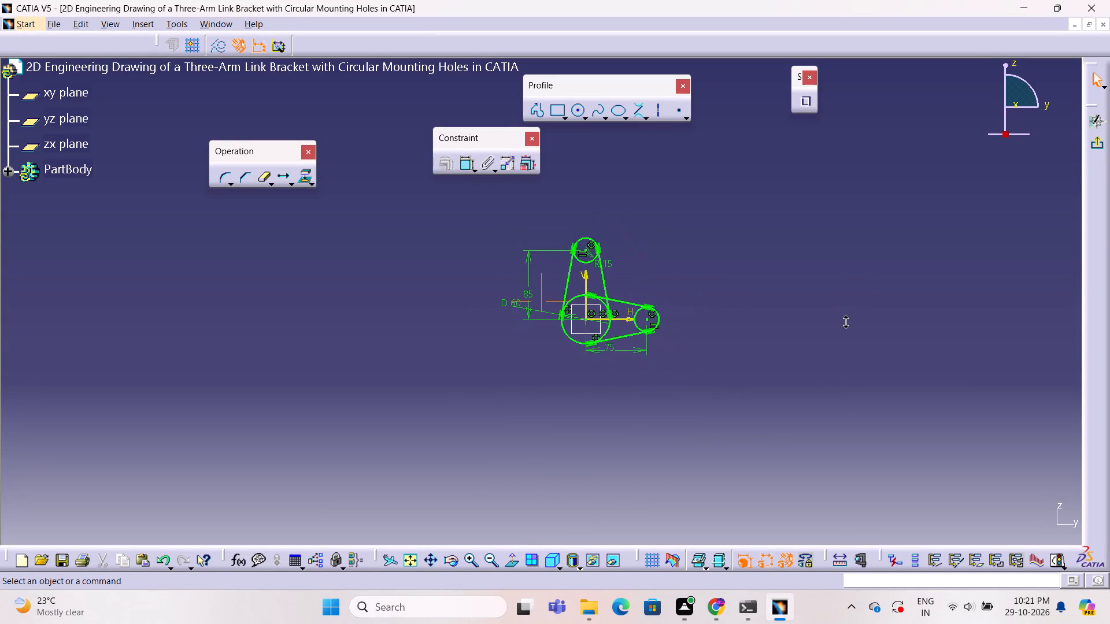
pyautogui.keyDown('ctrl'); pyautogui.moveTo(843, 319); pyautogui.dragTo(841, 349, button='middle'); pyautogui.keyUp('ctrl')
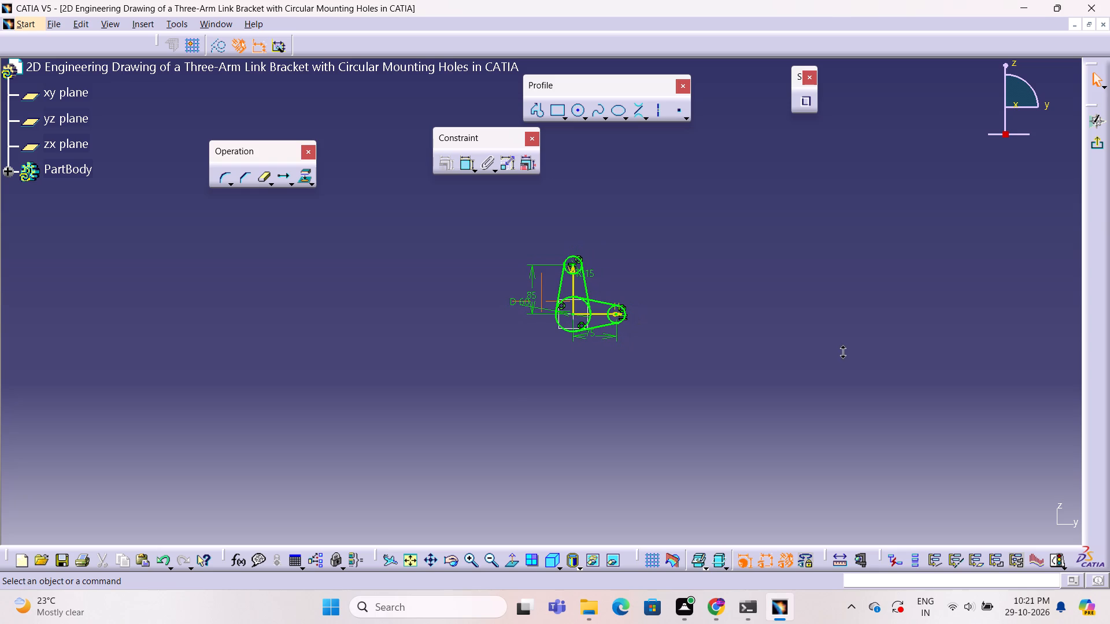
pyautogui.keyDown('ctrl'); pyautogui.moveTo(841, 349); pyautogui.dragTo(862, 351, button='middle'); pyautogui.keyUp('ctrl')
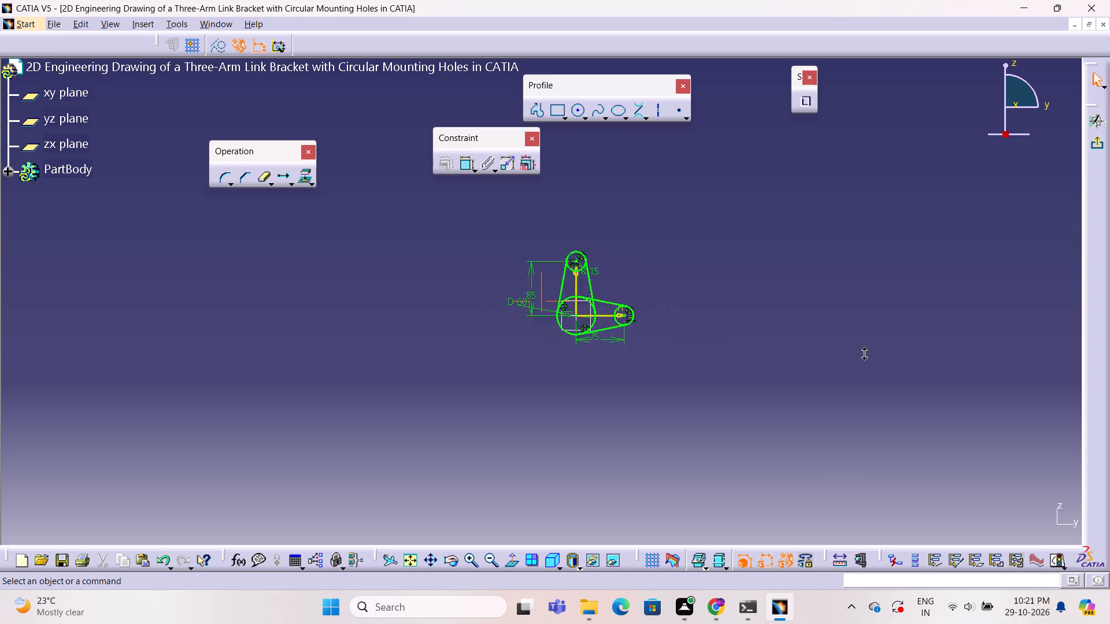
pyautogui.keyDown('ctrl'); pyautogui.moveTo(862, 351); pyautogui.dragTo(915, 296, button='middle'); pyautogui.keyUp('ctrl')
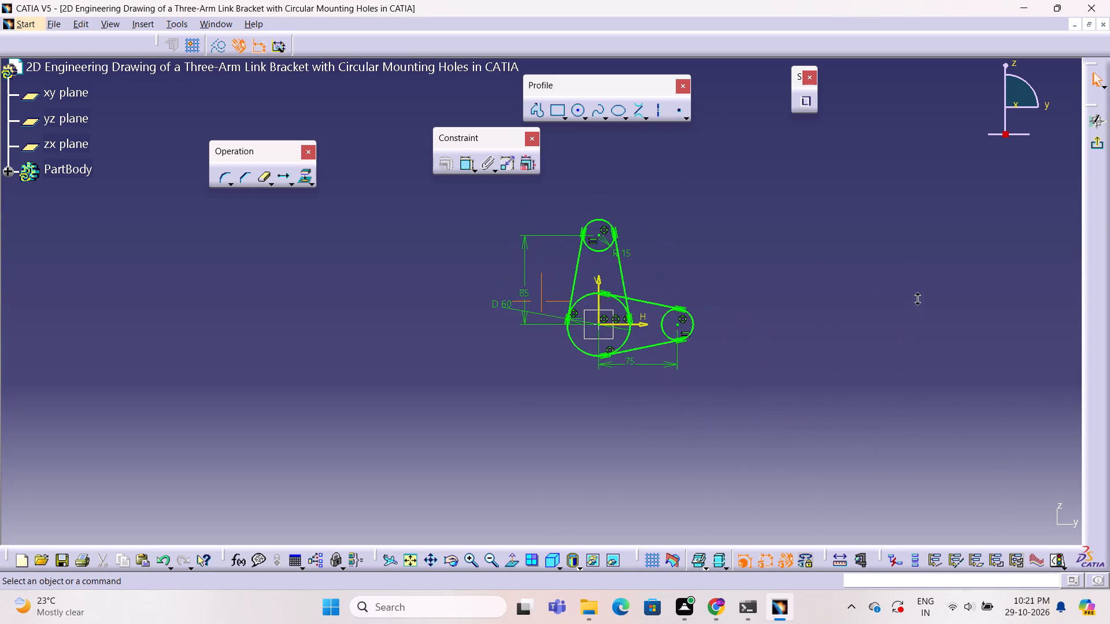
pyautogui.keyDown('ctrl'); pyautogui.moveTo(915, 296); pyautogui.dragTo(917, 272, button='middle'); pyautogui.keyUp('ctrl')
pyautogui.keyDown('ctrl'); pyautogui.moveTo(908, 285); pyautogui.dragTo(817, 280, button='middle'); pyautogui.keyUp('ctrl')
pyautogui.moveTo(815, 280); pyautogui.dragTo(757, 283, button='middle')
pyautogui.moveTo(846, 274); pyautogui.dragTo(837, 278, button='middle')
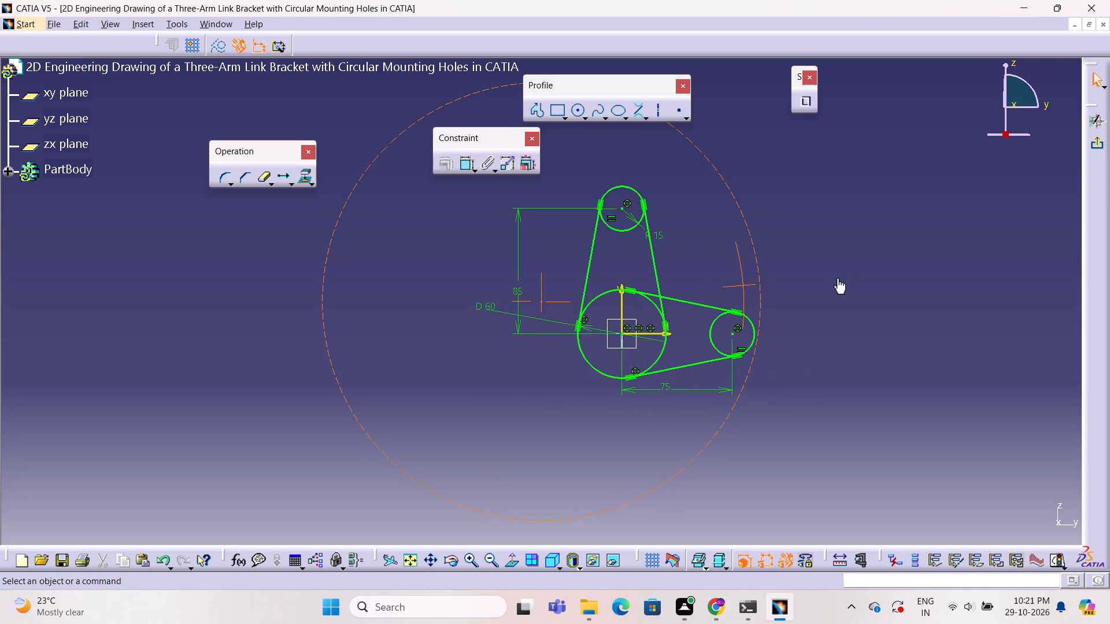
pyautogui.moveTo(837, 278); pyautogui.dragTo(812, 279, button='middle')
pyautogui.moveTo(812, 279); pyautogui.dragTo(765, 277, button='middle')
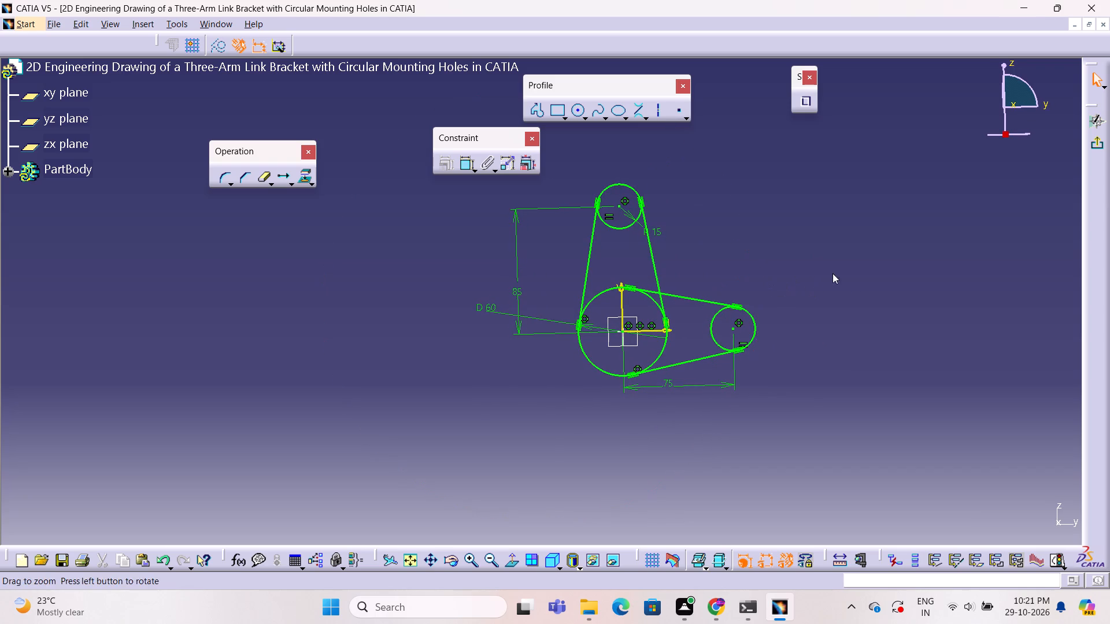
pyautogui.middleClick(832, 273)
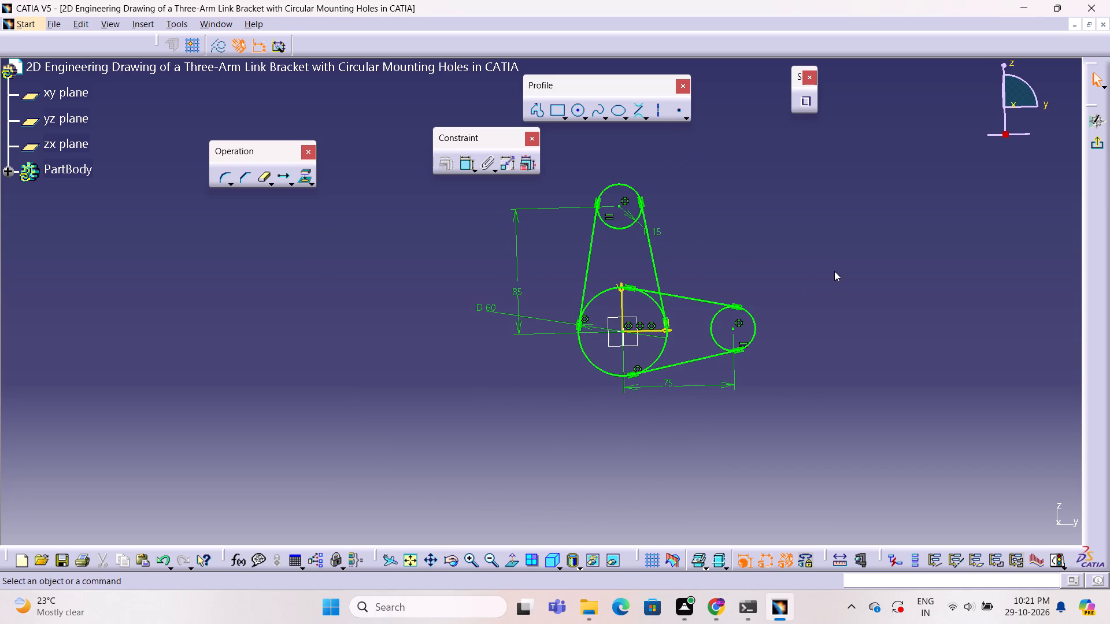
pyautogui.keyDown('ctrl'); pyautogui.moveTo(834, 269); pyautogui.dragTo(790, 274, button='middle'); pyautogui.keyUp('ctrl')
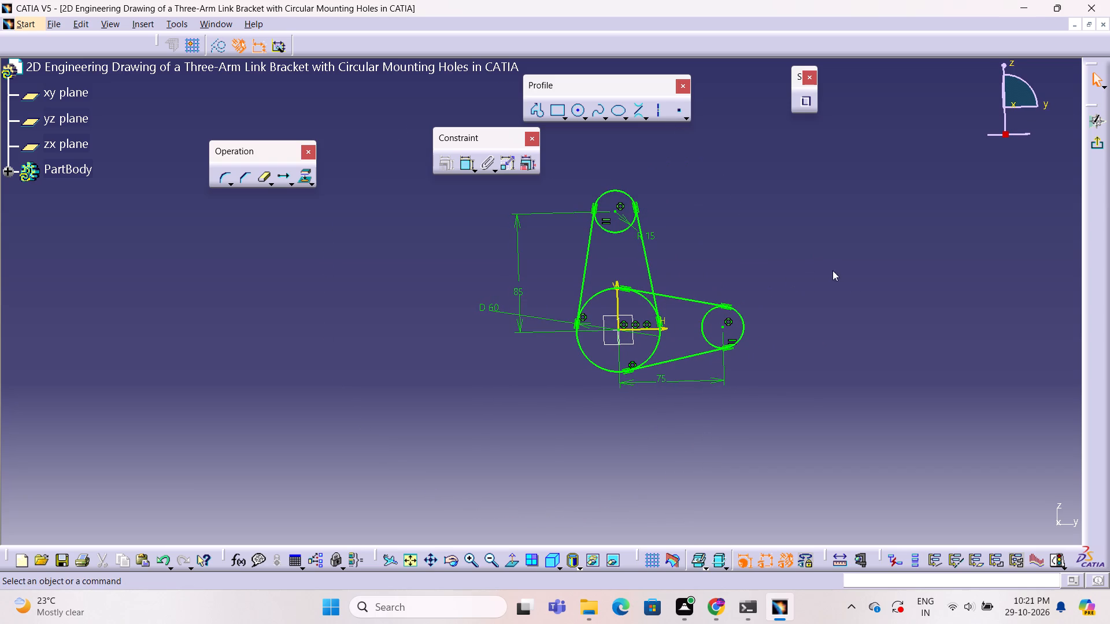
pyautogui.keyDown('ctrl'); pyautogui.middleClick(833, 270); pyautogui.keyUp('ctrl')
pyautogui.keyDown('ctrl'); pyautogui.moveTo(857, 265); pyautogui.dragTo(707, 276, button='middle'); pyautogui.keyUp('ctrl')
pyautogui.scroll(-1, 706, 278)
pyautogui.moveTo(832, 287); pyautogui.dragTo(815, 287, button='middle')
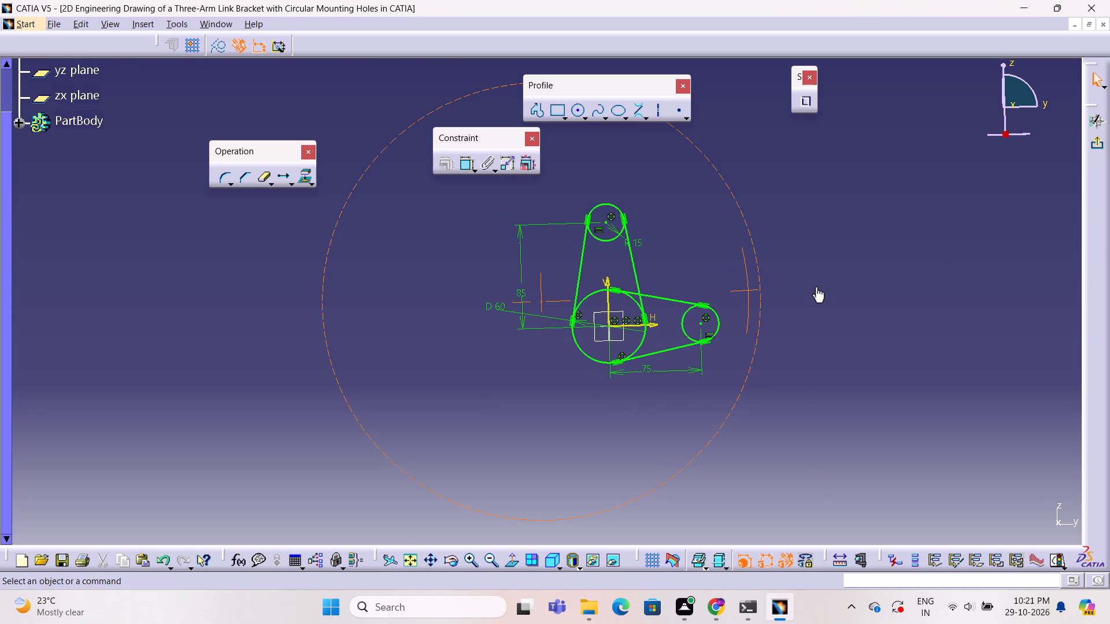
pyautogui.moveTo(815, 287); pyautogui.dragTo(777, 287, button='middle')
pyautogui.moveTo(794, 280); pyautogui.dragTo(571, 309, button='middle')
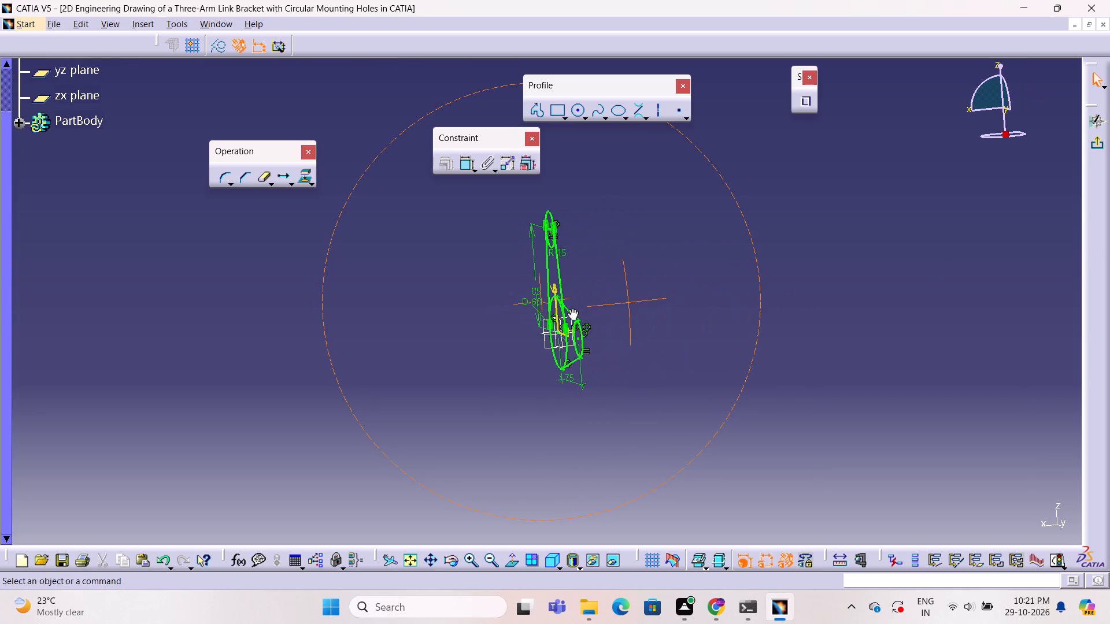
pyautogui.moveTo(571, 309); pyautogui.dragTo(709, 309, button='middle')
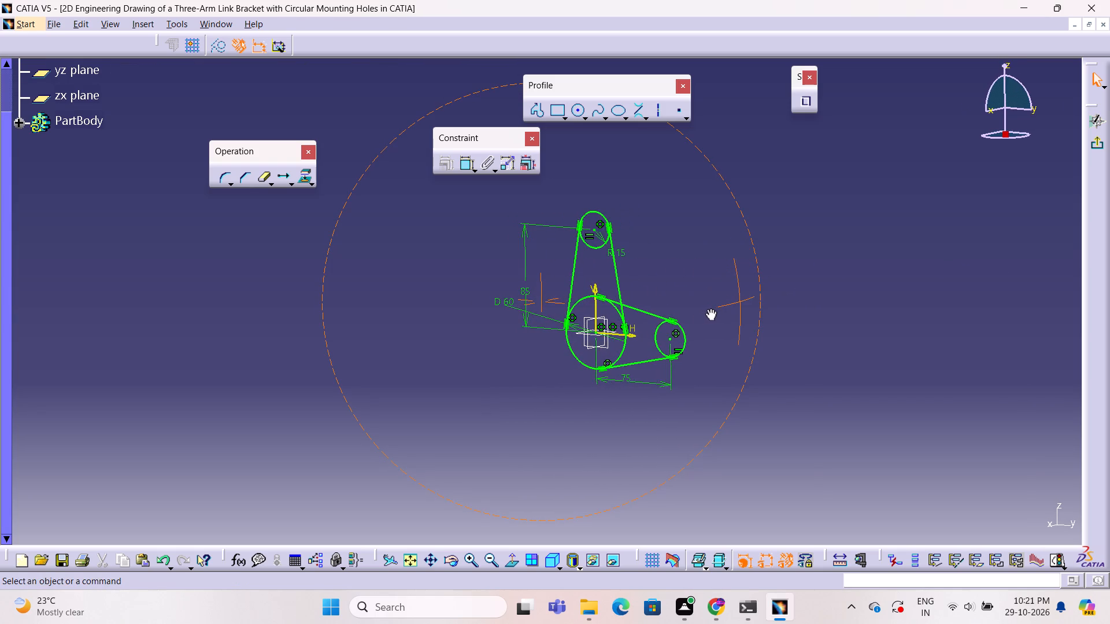
pyautogui.moveTo(709, 309); pyautogui.dragTo(658, 313, button='middle')
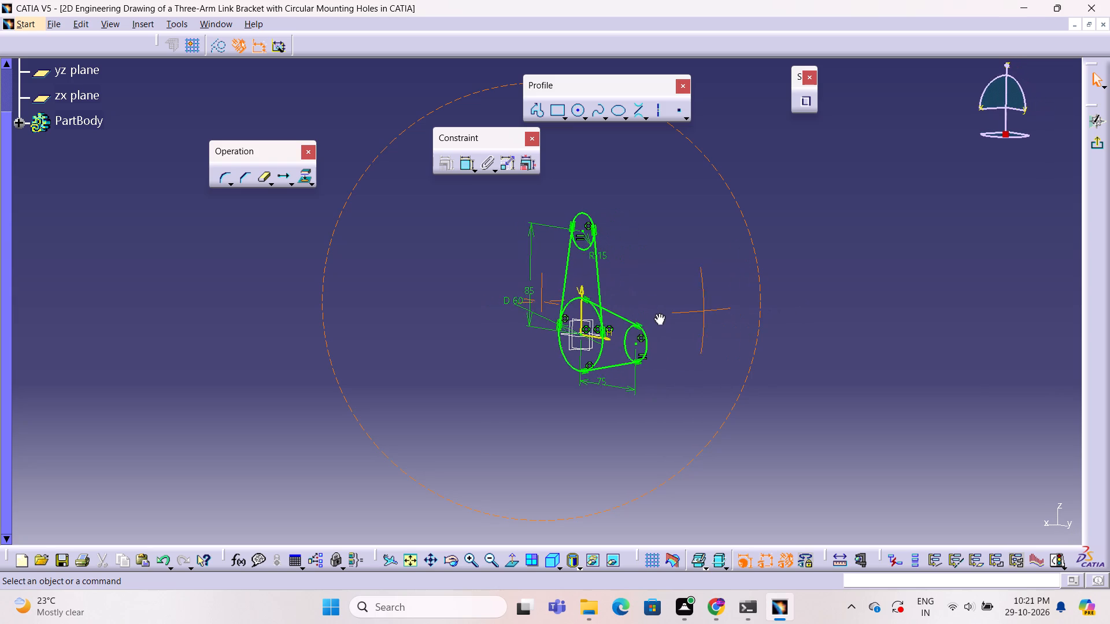
pyautogui.moveTo(658, 313); pyautogui.dragTo(821, 302, button='middle')
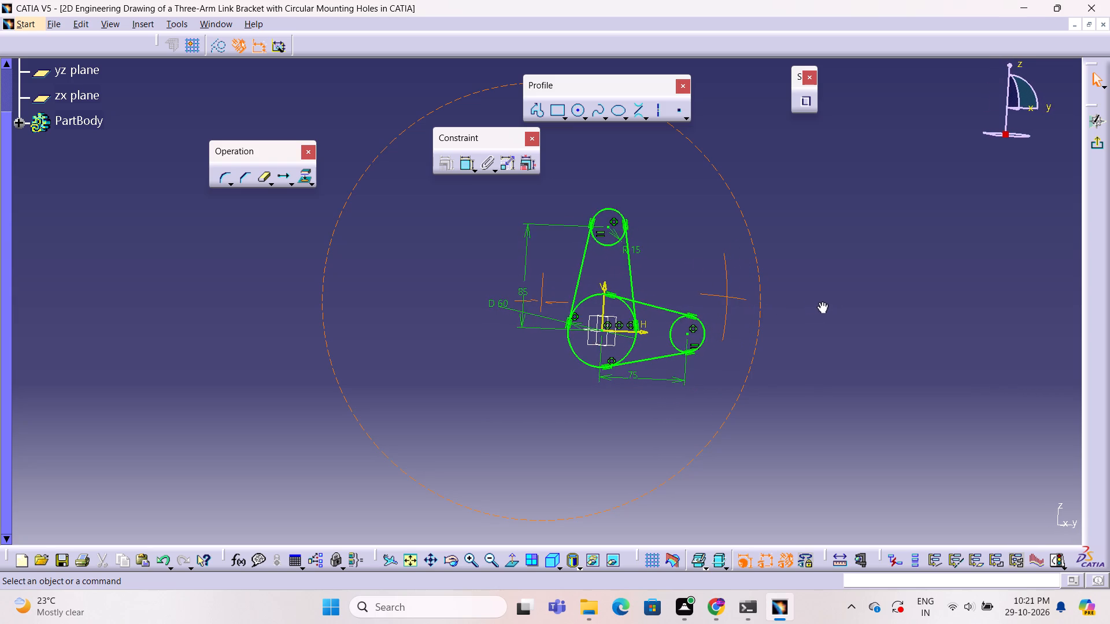
pyautogui.moveTo(821, 302); pyautogui.dragTo(769, 307, button='middle')
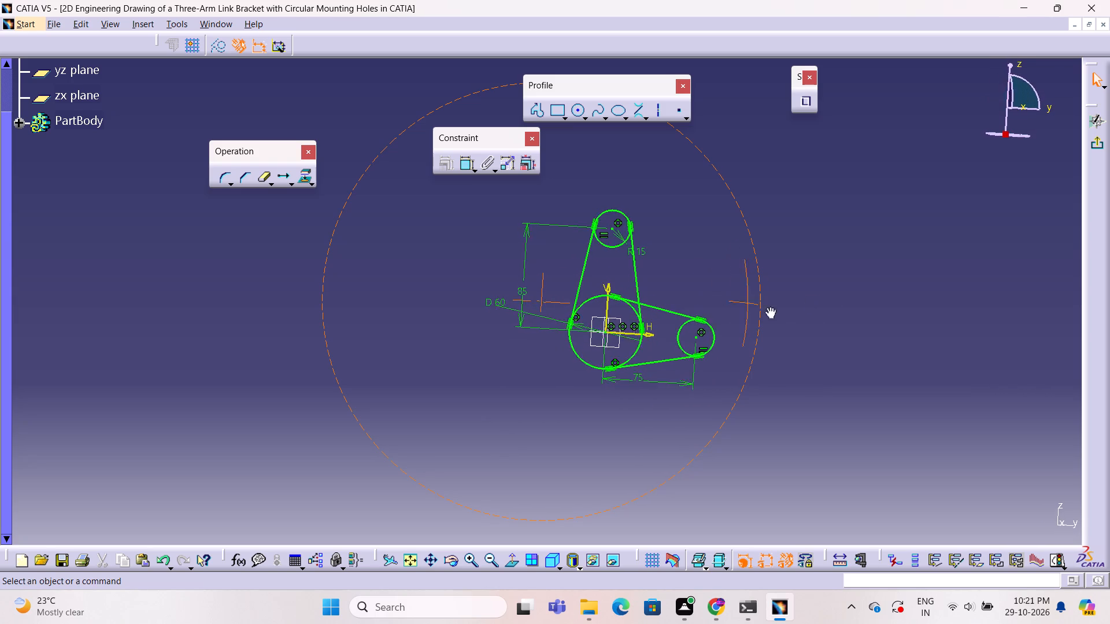
pyautogui.moveTo(769, 307); pyautogui.dragTo(646, 309, button='middle')
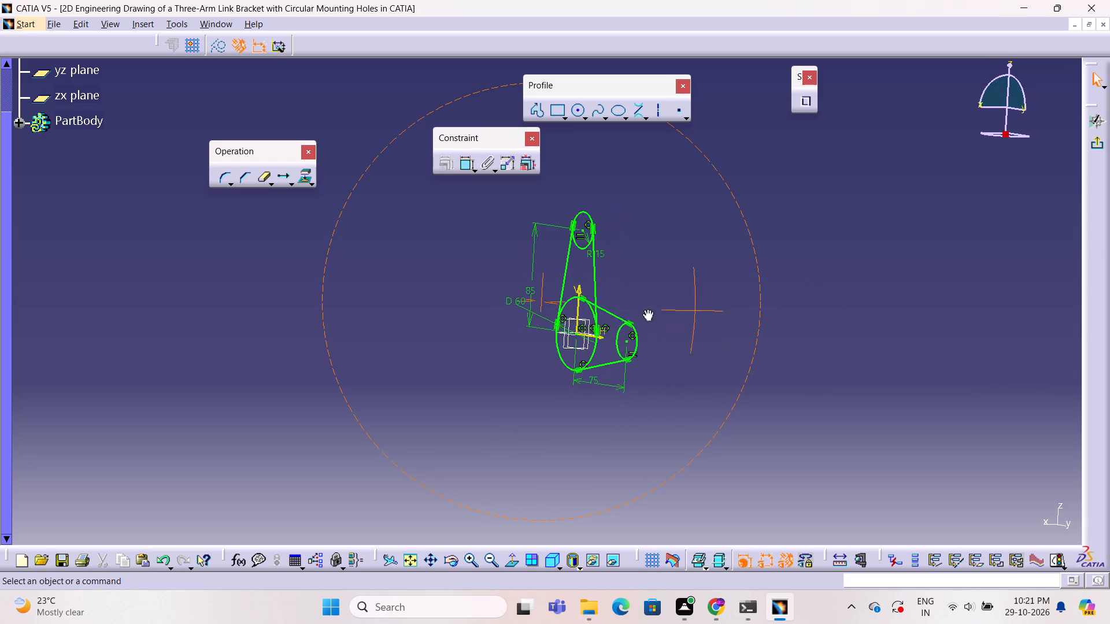
pyautogui.moveTo(646, 309); pyautogui.dragTo(706, 278, button='middle')
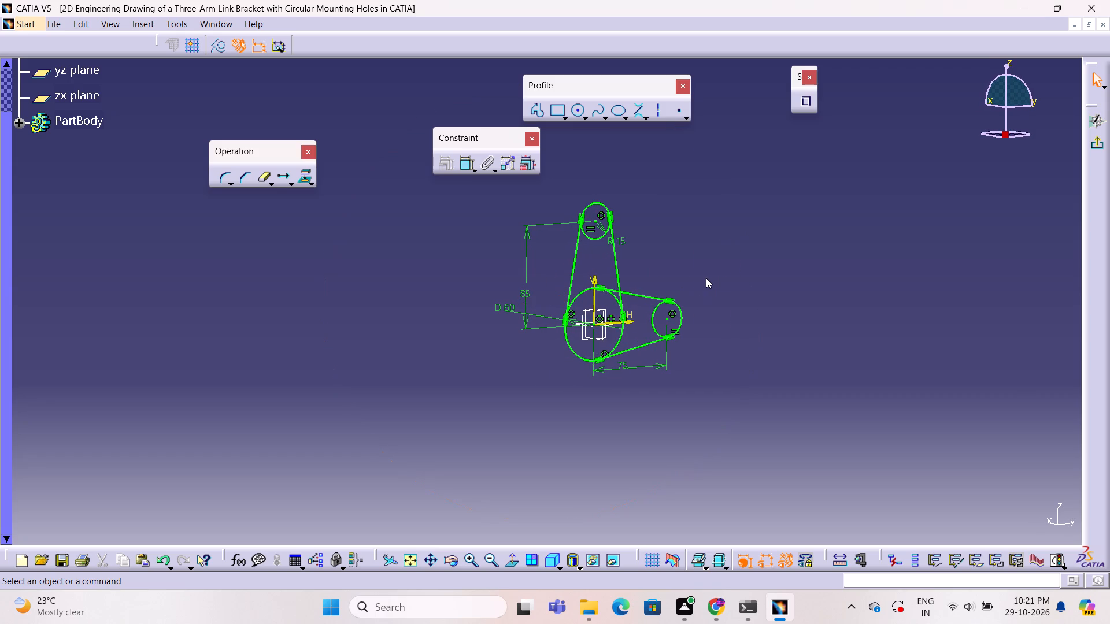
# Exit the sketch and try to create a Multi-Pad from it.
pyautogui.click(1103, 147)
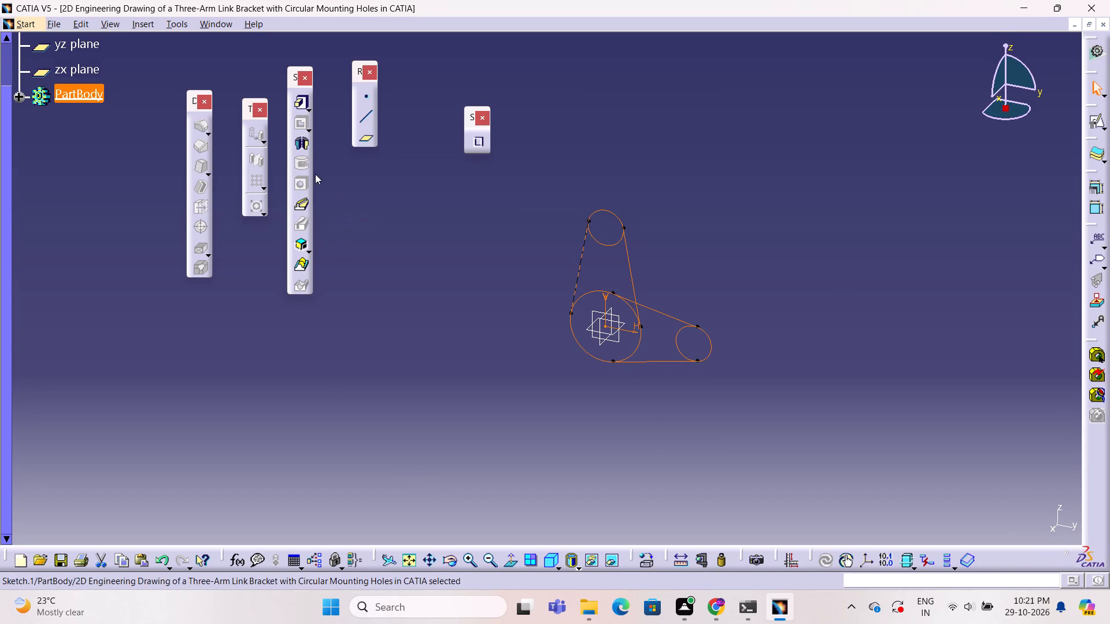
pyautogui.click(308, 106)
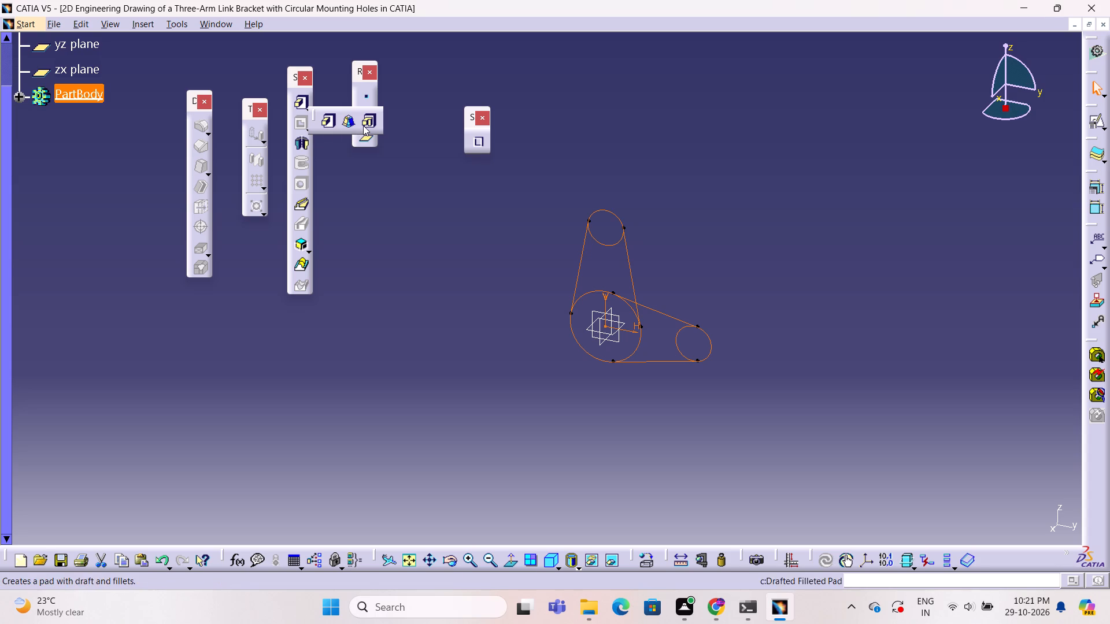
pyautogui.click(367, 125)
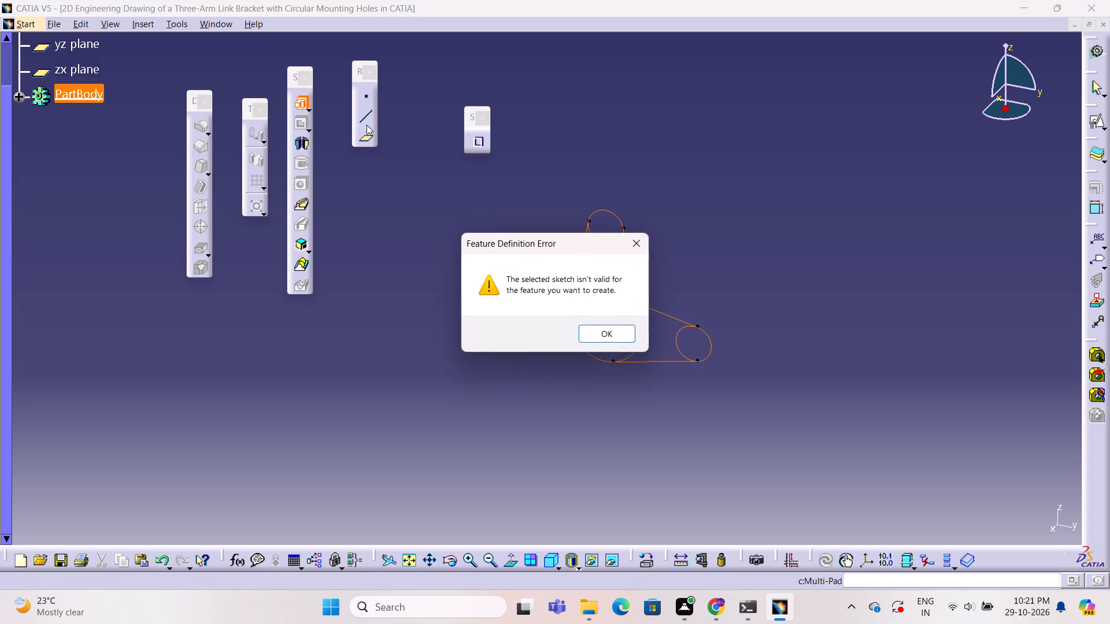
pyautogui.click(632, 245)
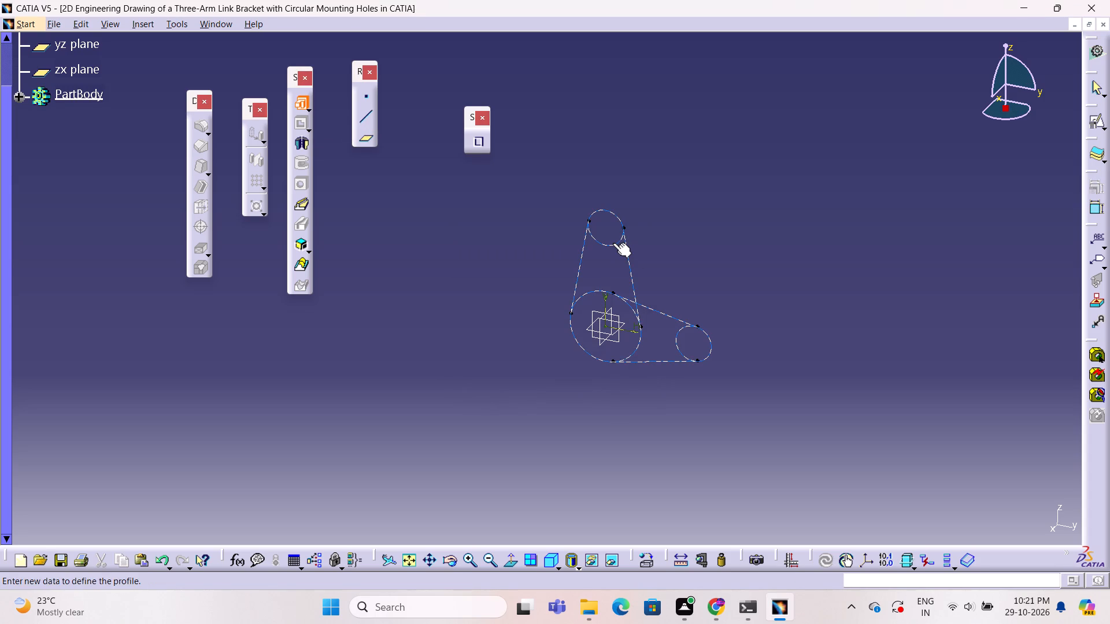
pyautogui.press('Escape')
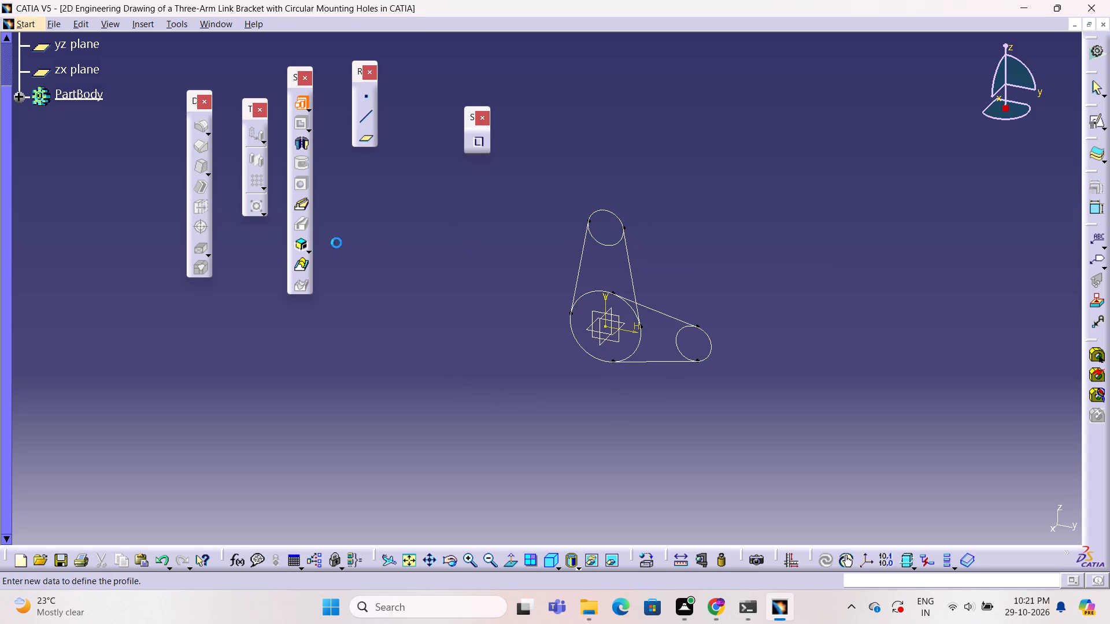
# Reopen the sketch and Quick Trim the upper arm's inner tangent line where it crosses the side arm's upper tangent line.
pyautogui.doubleClick(636, 283)
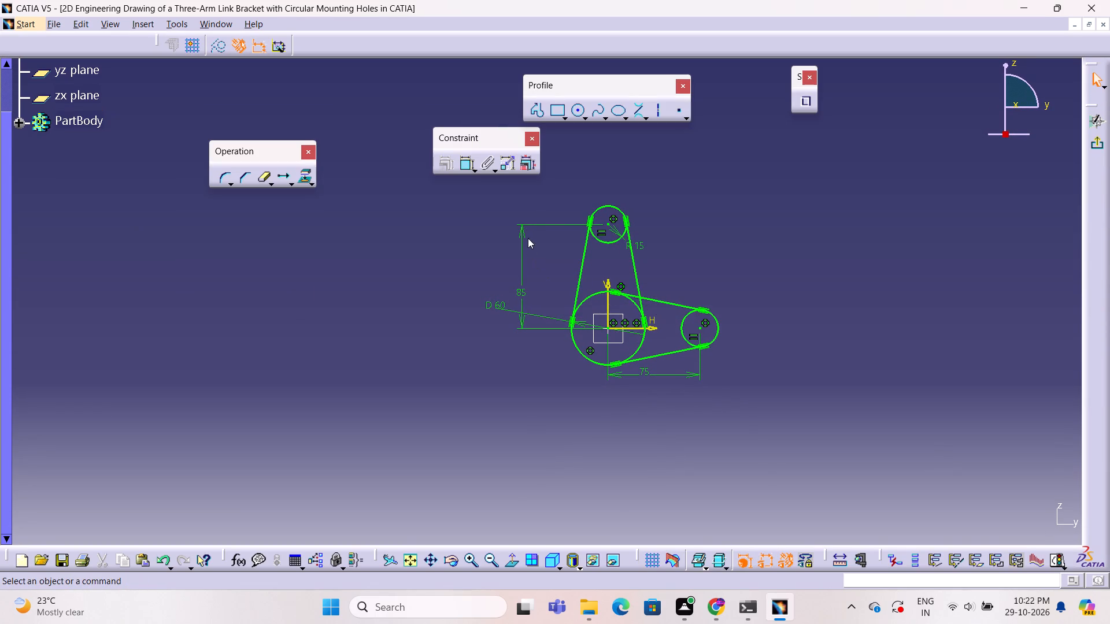
pyautogui.click(262, 180)
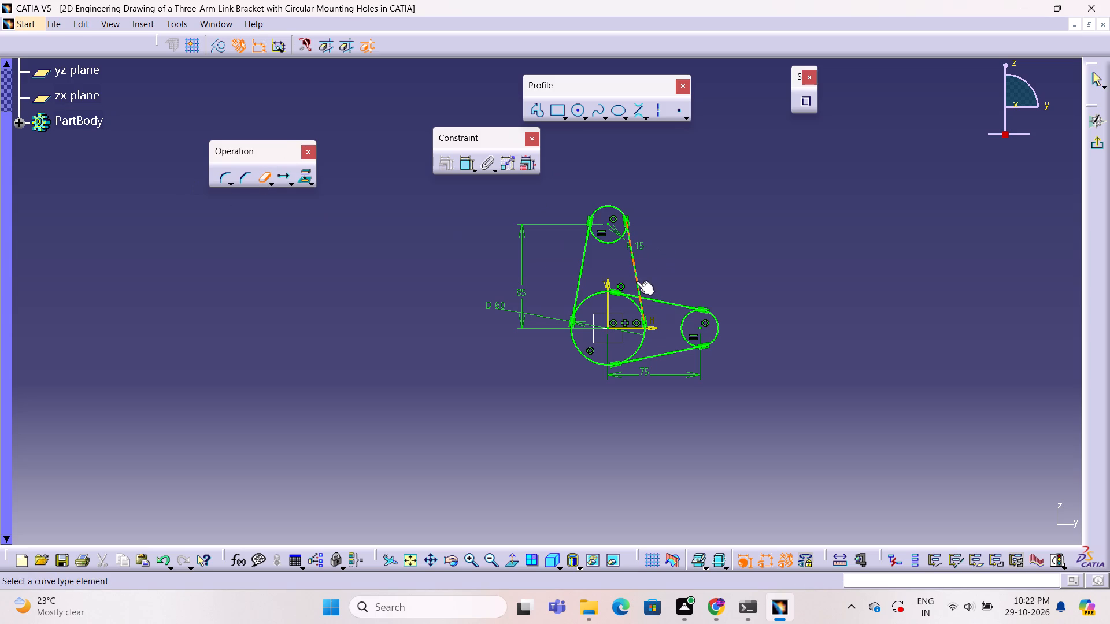
pyautogui.doubleClick(264, 180)
pyautogui.click(637, 283)
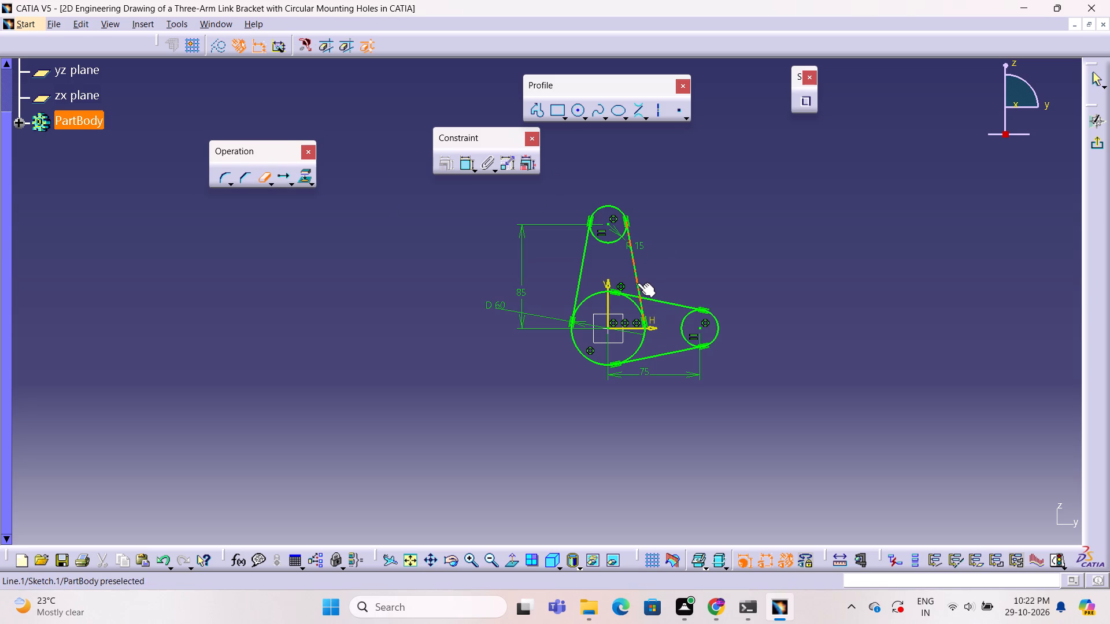
pyautogui.click(652, 301)
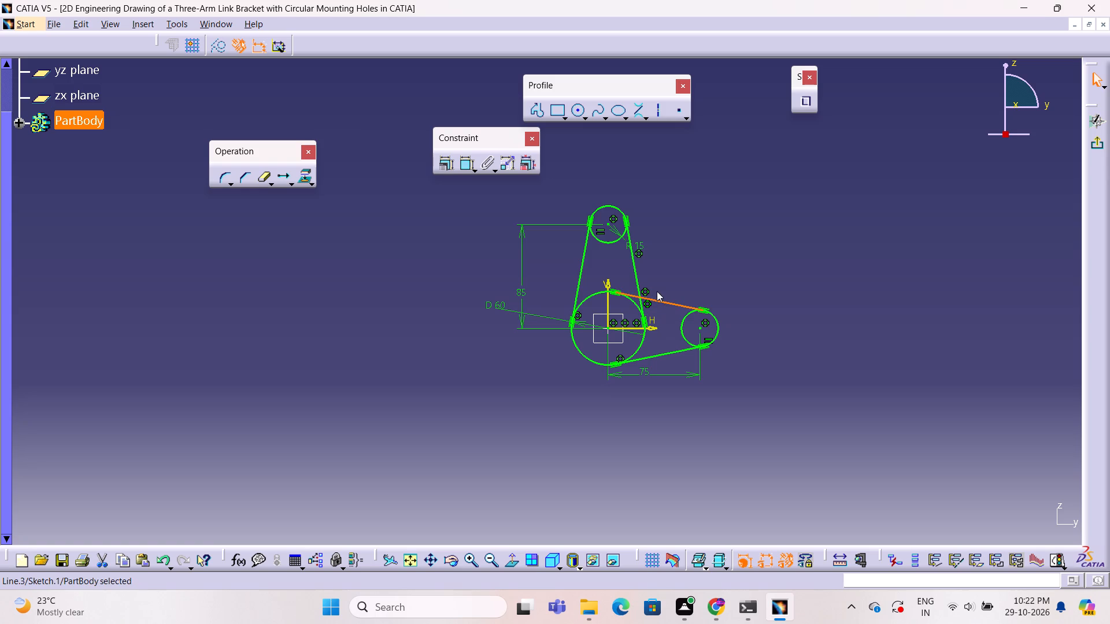
pyautogui.press('Escape')
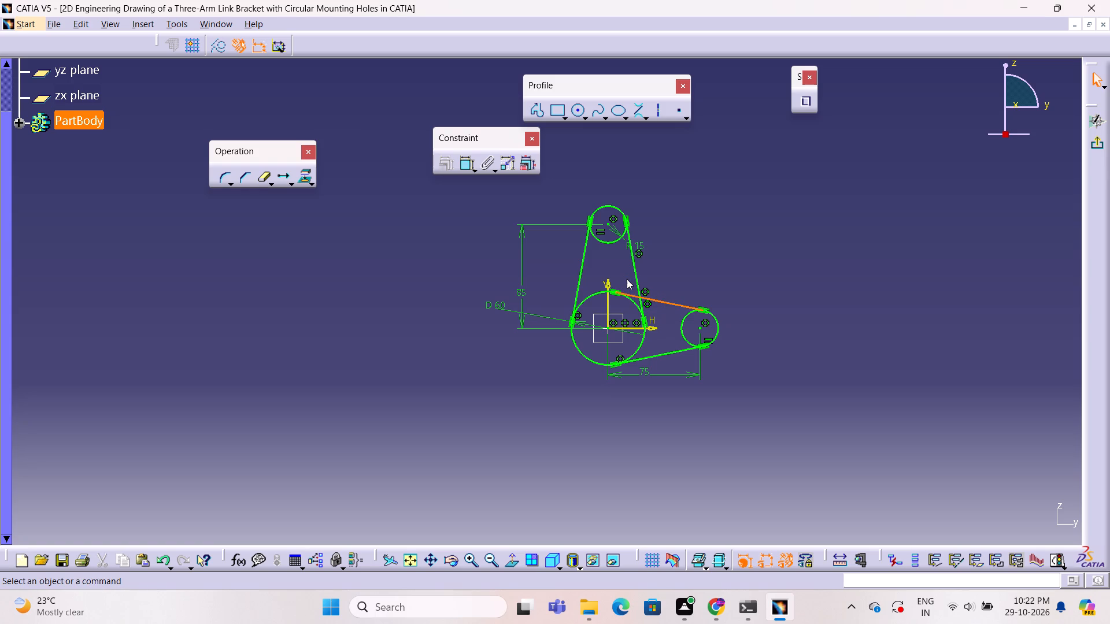
# Quick Trim the side arm's upper tangent line at its crossing with the upper arm's inner tangent line and exit the sketch.
pyautogui.doubleClick(260, 177)
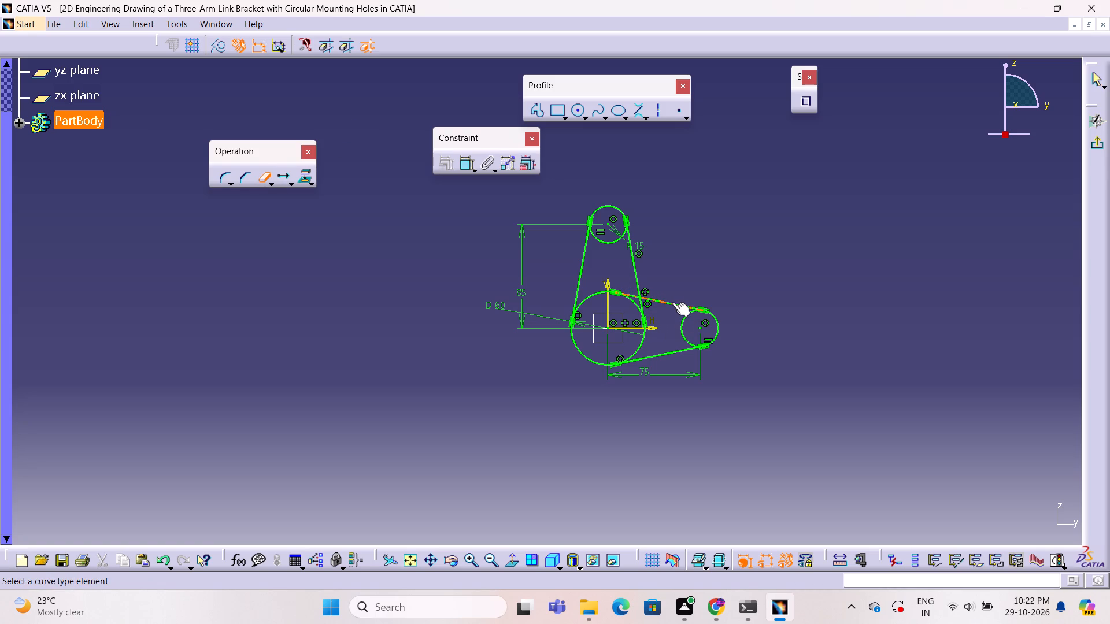
pyautogui.click(672, 302)
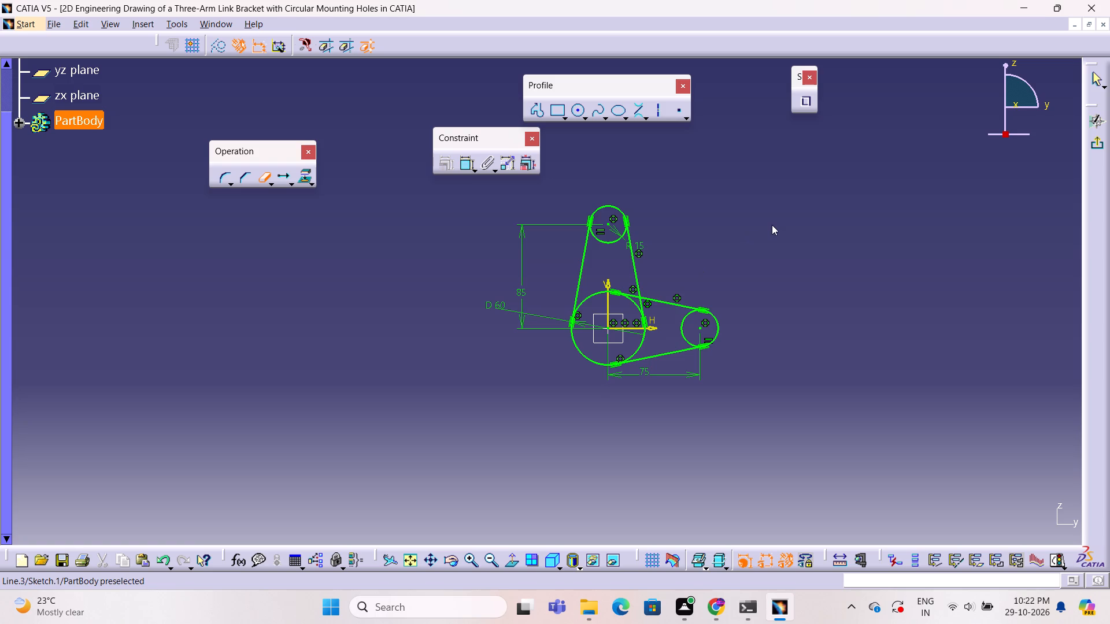
pyautogui.click(772, 225)
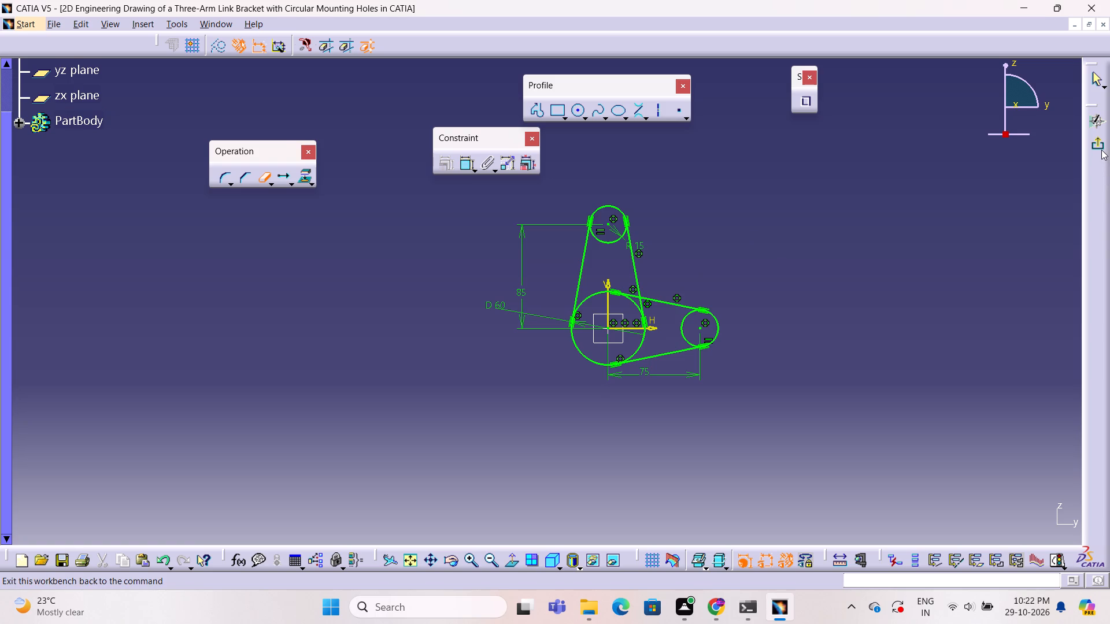
pyautogui.click(1101, 150)
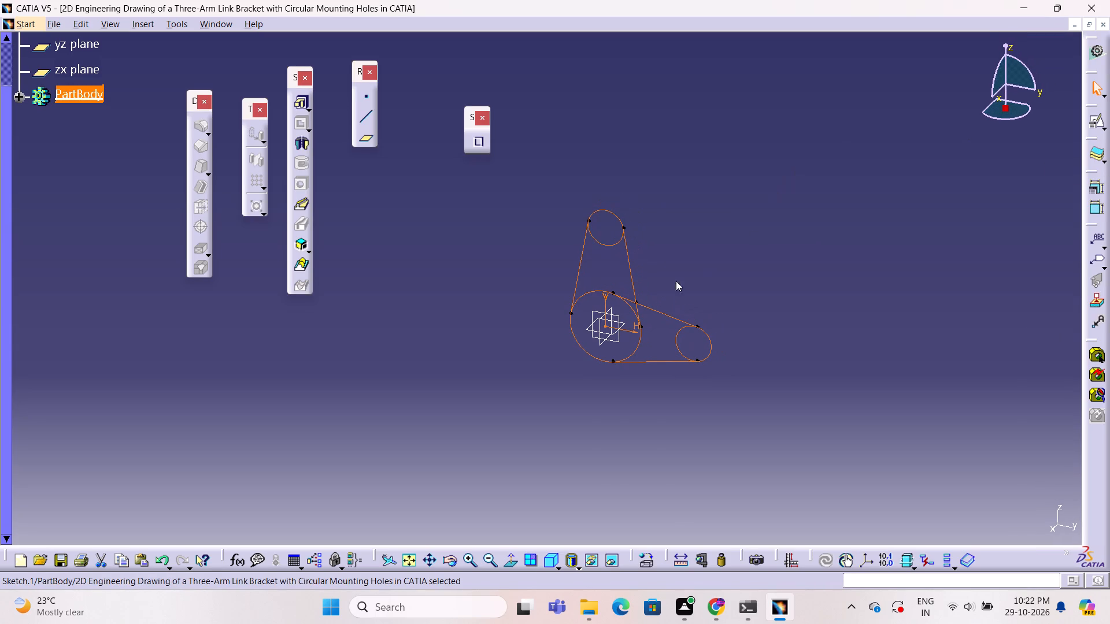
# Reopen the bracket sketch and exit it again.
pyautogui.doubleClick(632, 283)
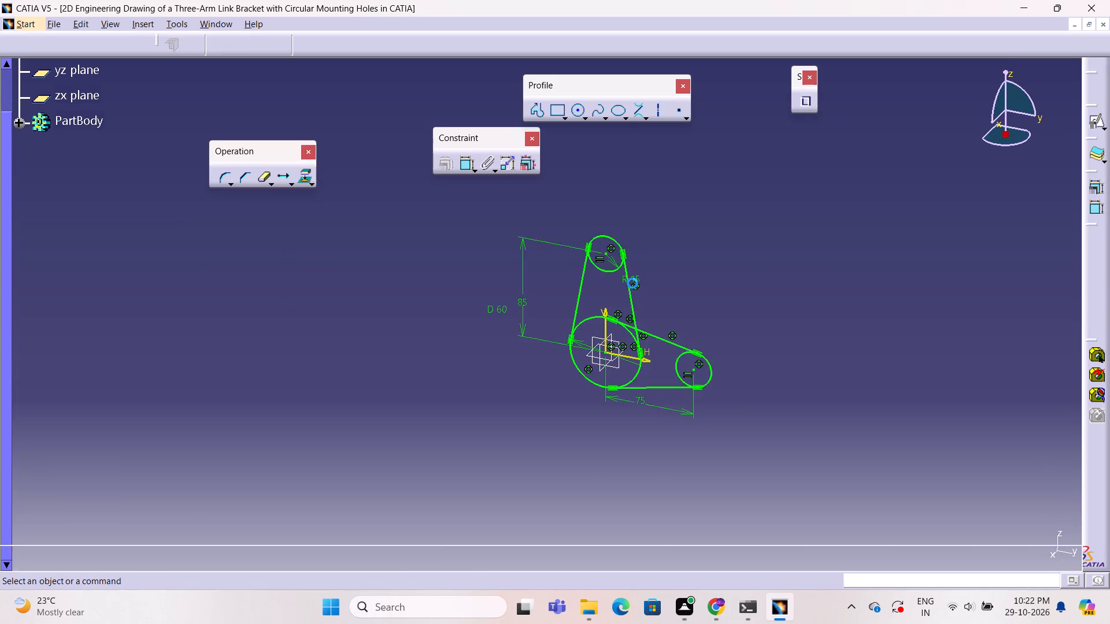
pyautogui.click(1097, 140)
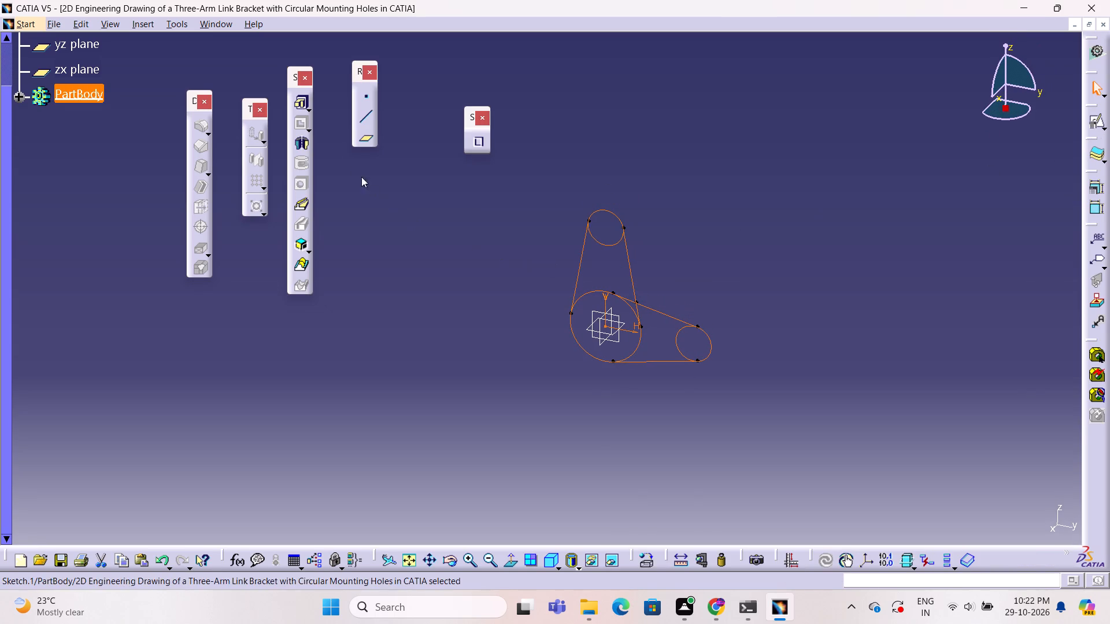
# Start a Multi-Pad from the bracket sketch and set the large central circle's domain to a 55 mm length, previewing it.
pyautogui.click(303, 107)
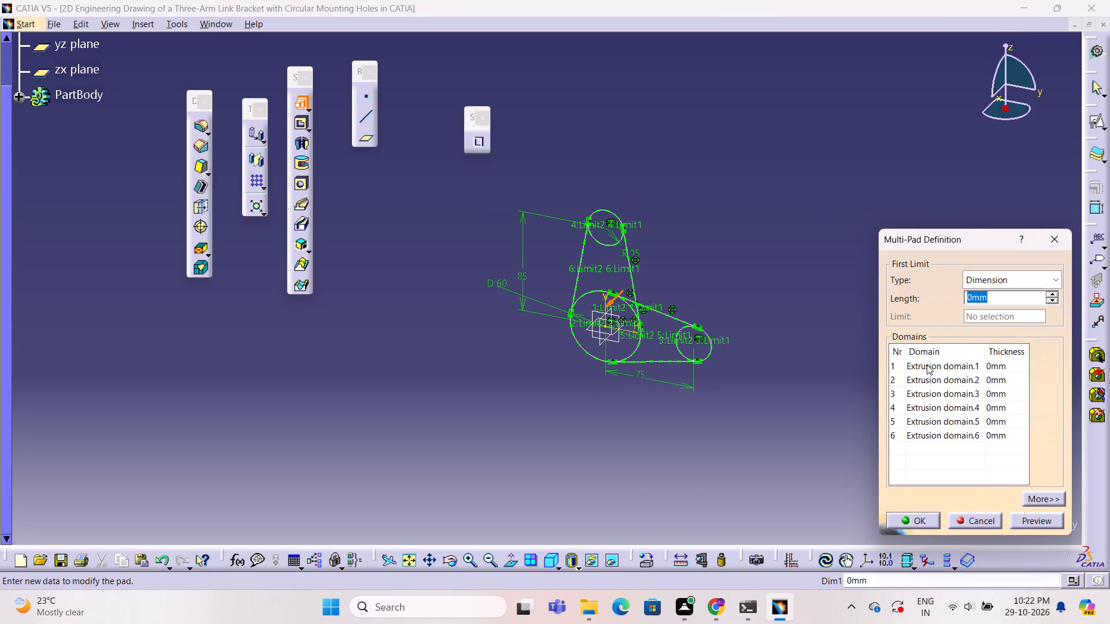
pyautogui.click(927, 365)
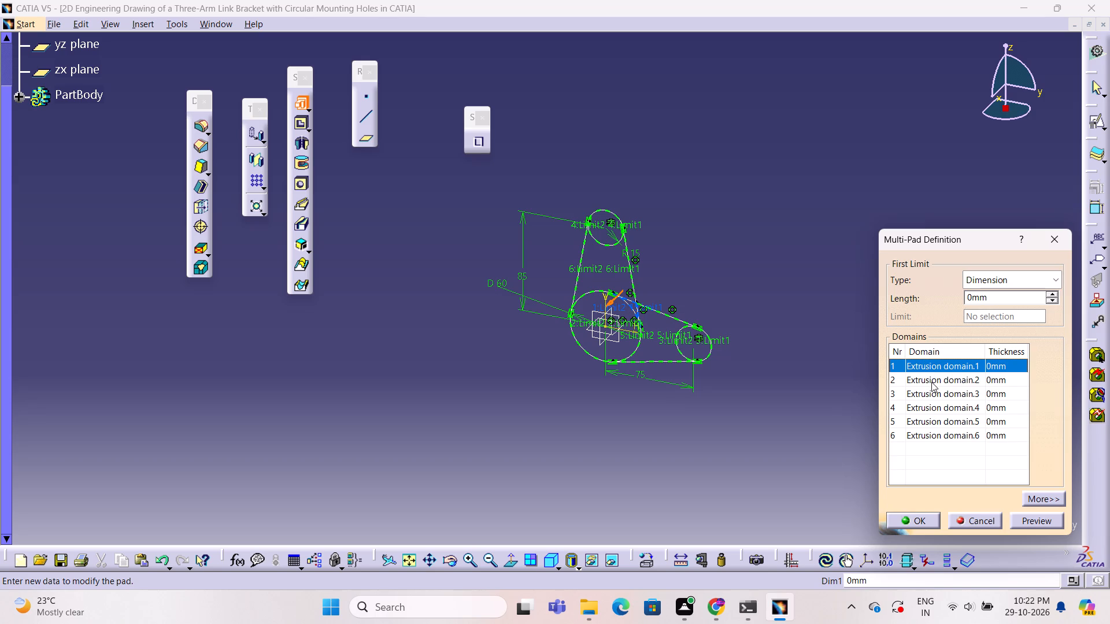
pyautogui.click(931, 382)
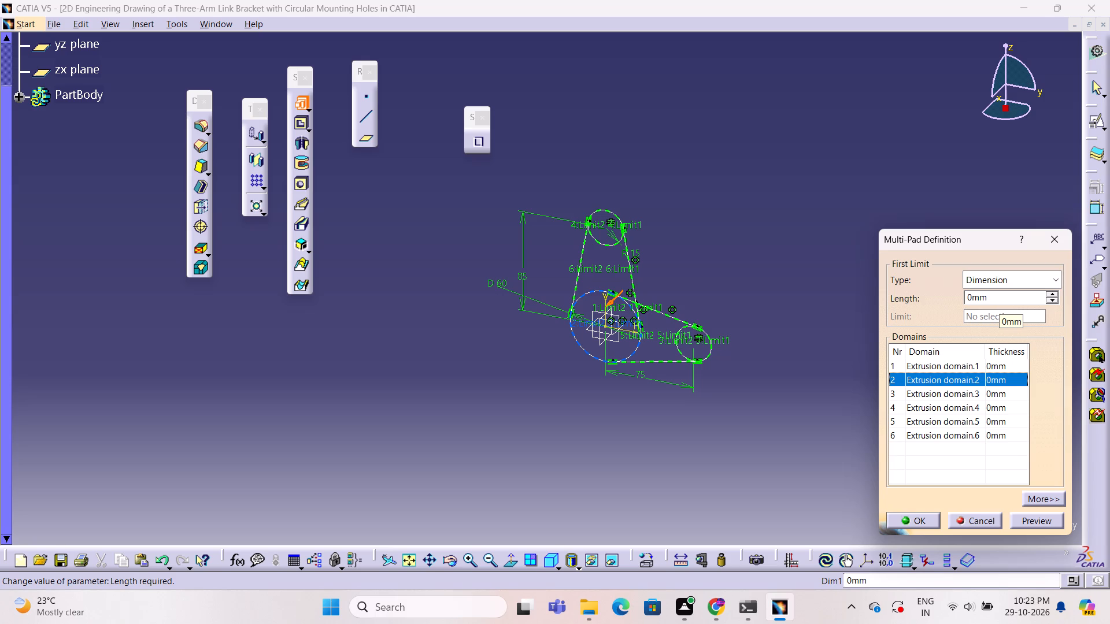
pyautogui.doubleClick(999, 302)
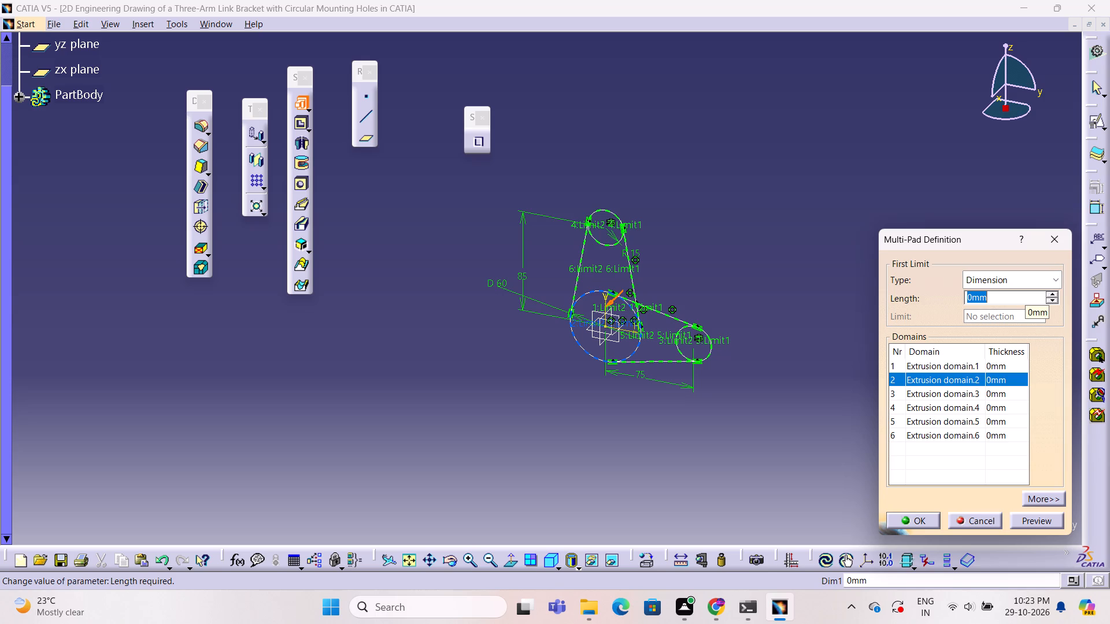
pyautogui.write('55')
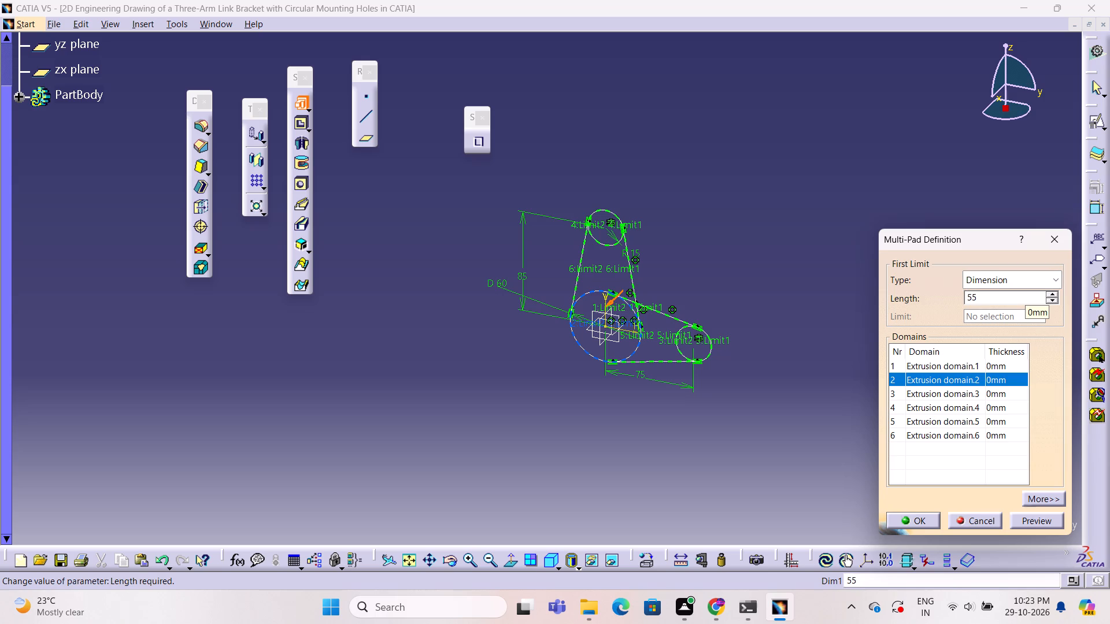
pyautogui.click(1042, 521)
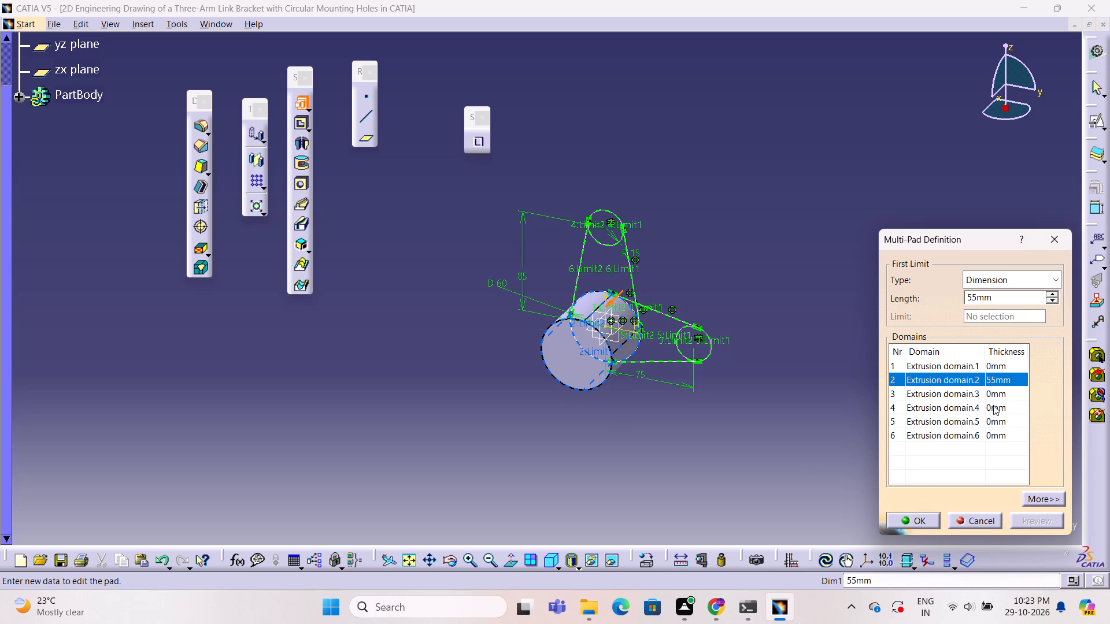
# For the side arm's web domain, set the first limit to 55 mm and the second limit to 55-15 mm, previewing it.
pyautogui.click(971, 395)
pyautogui.click(969, 411)
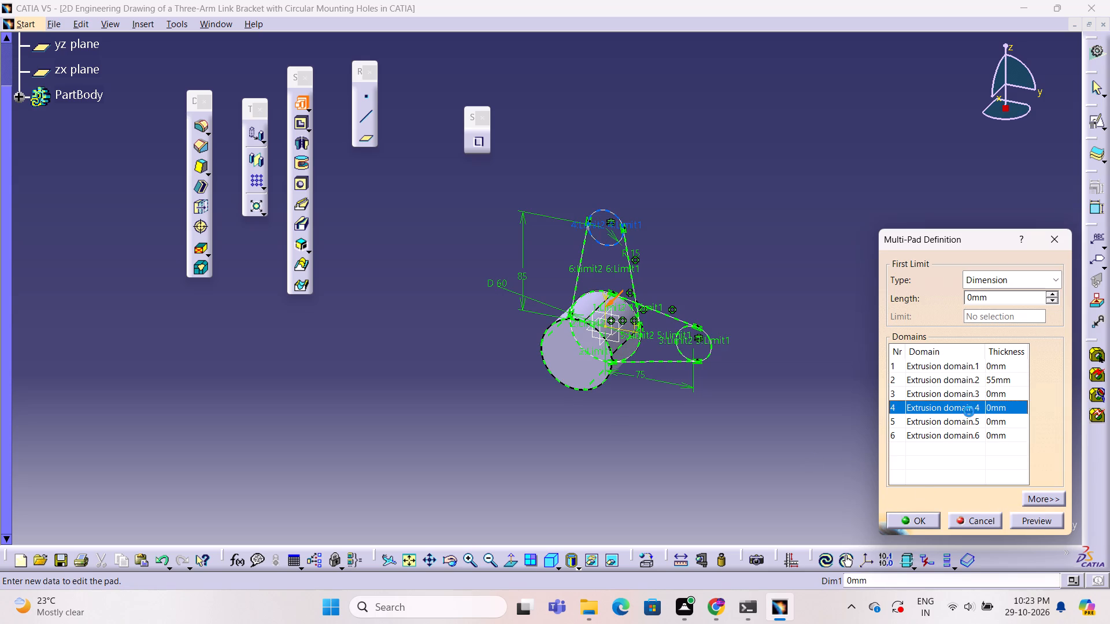
pyautogui.click(969, 415)
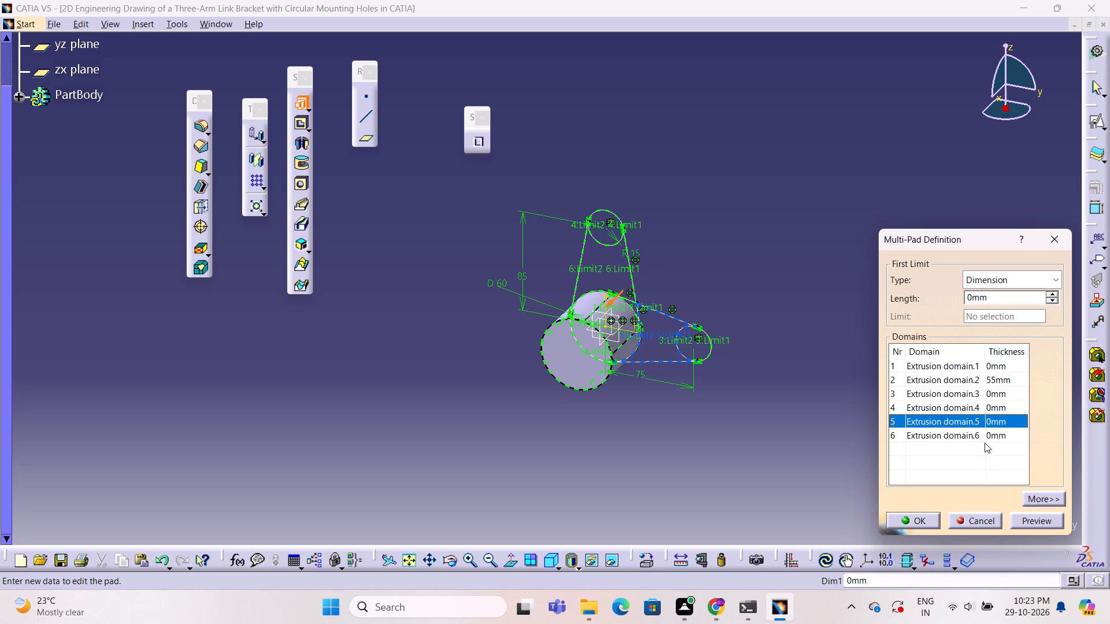
pyautogui.click(1041, 502)
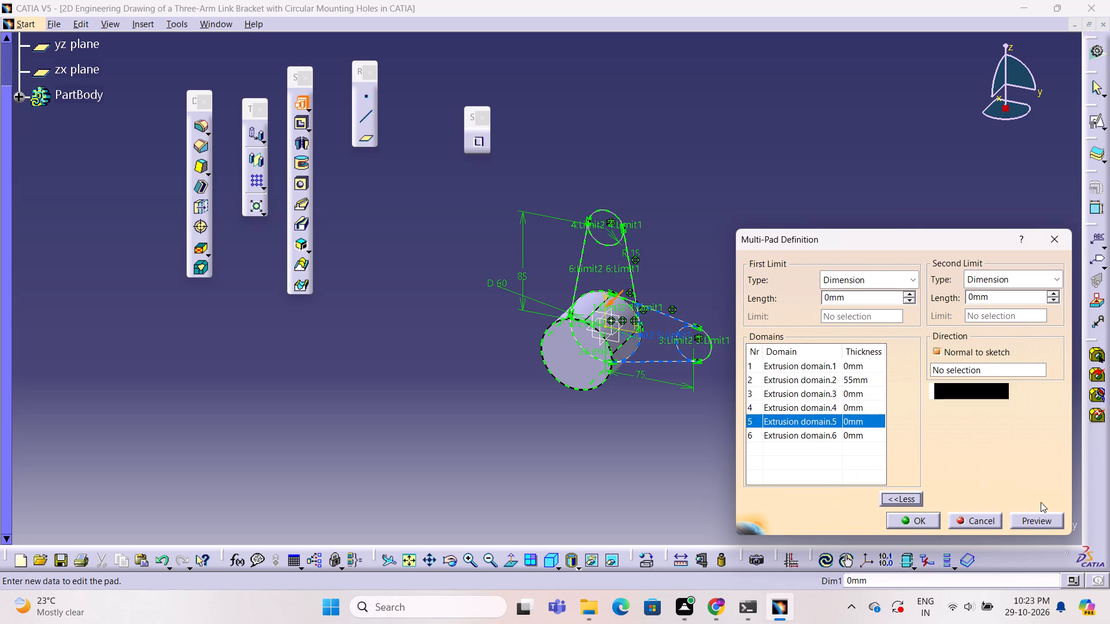
pyautogui.click(873, 301)
pyautogui.click(873, 301)
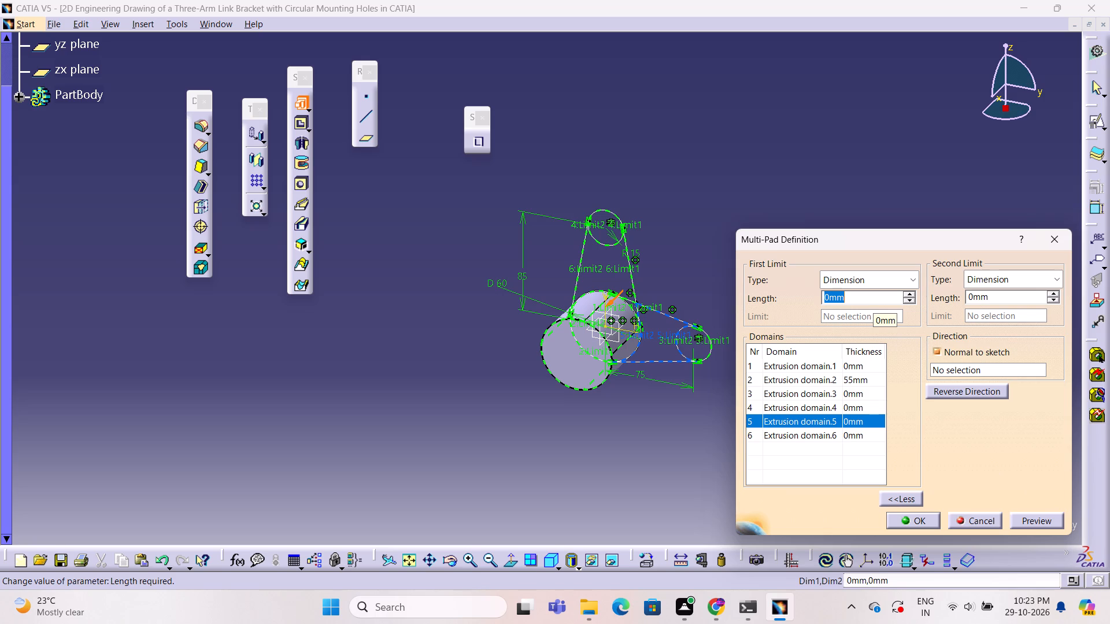
pyautogui.write('55')
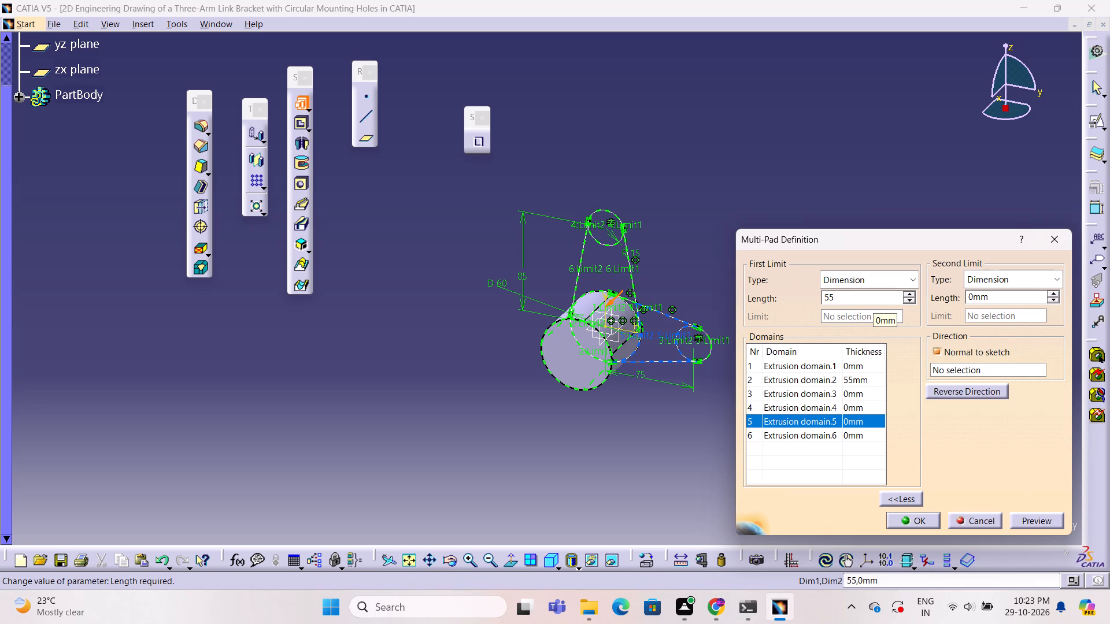
pyautogui.doubleClick(1004, 299)
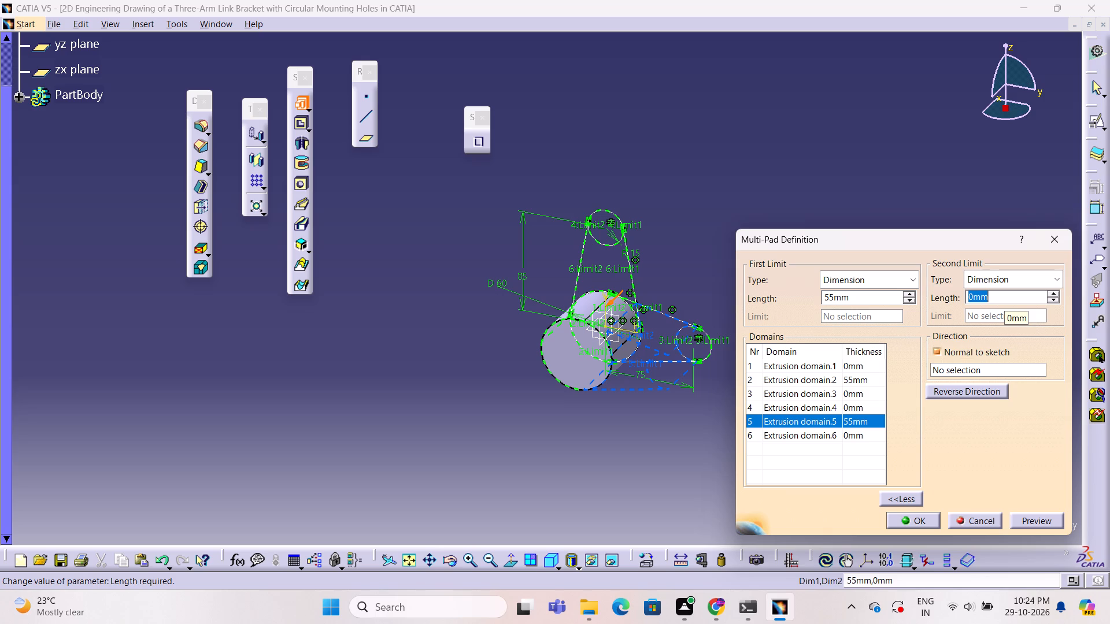
pyautogui.write('55')
pyautogui.press('-')
pyautogui.write('13')
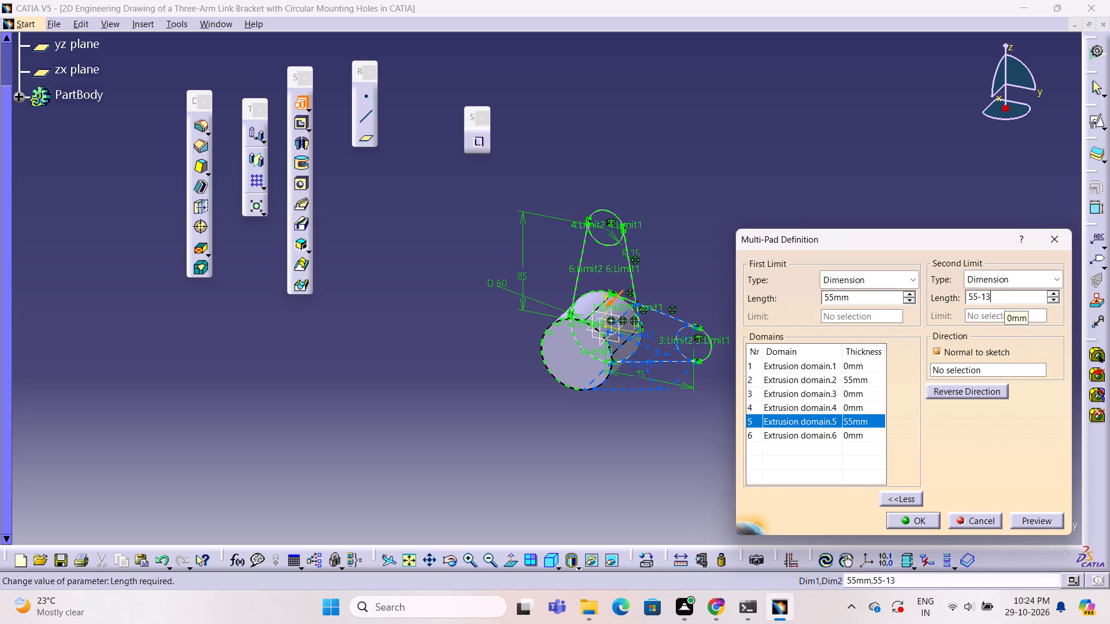
pyautogui.press('BackSpace')
pyautogui.press('5')
pyautogui.click(1052, 518)
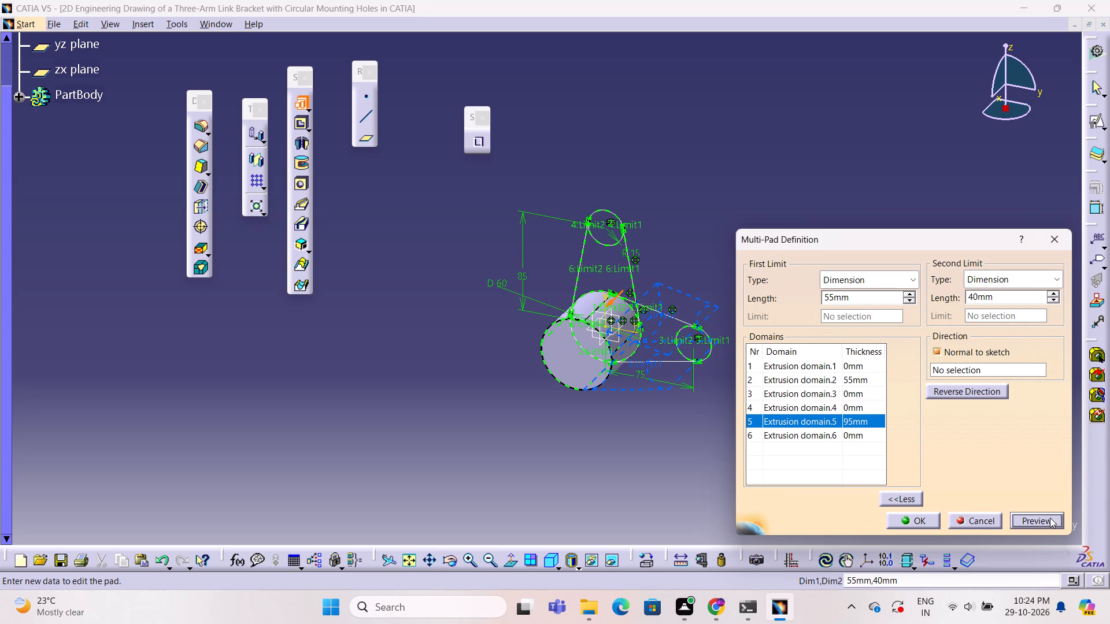
# Change the side arm web's second limit to -40 mm and preview the Multi-Pad.
pyautogui.doubleClick(1009, 296)
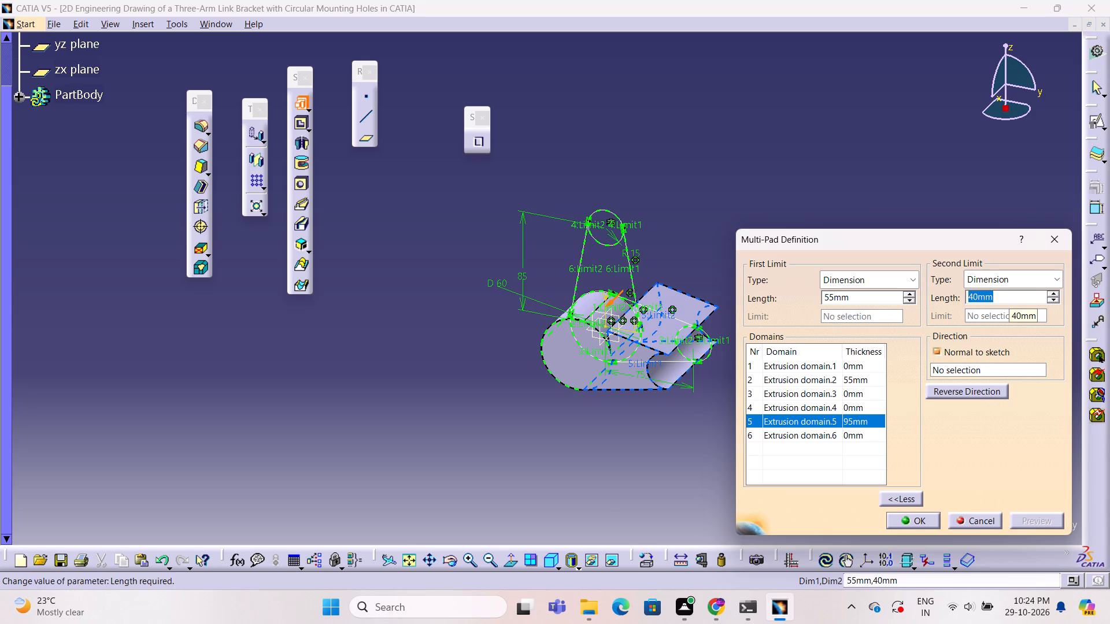
pyautogui.click(1009, 296)
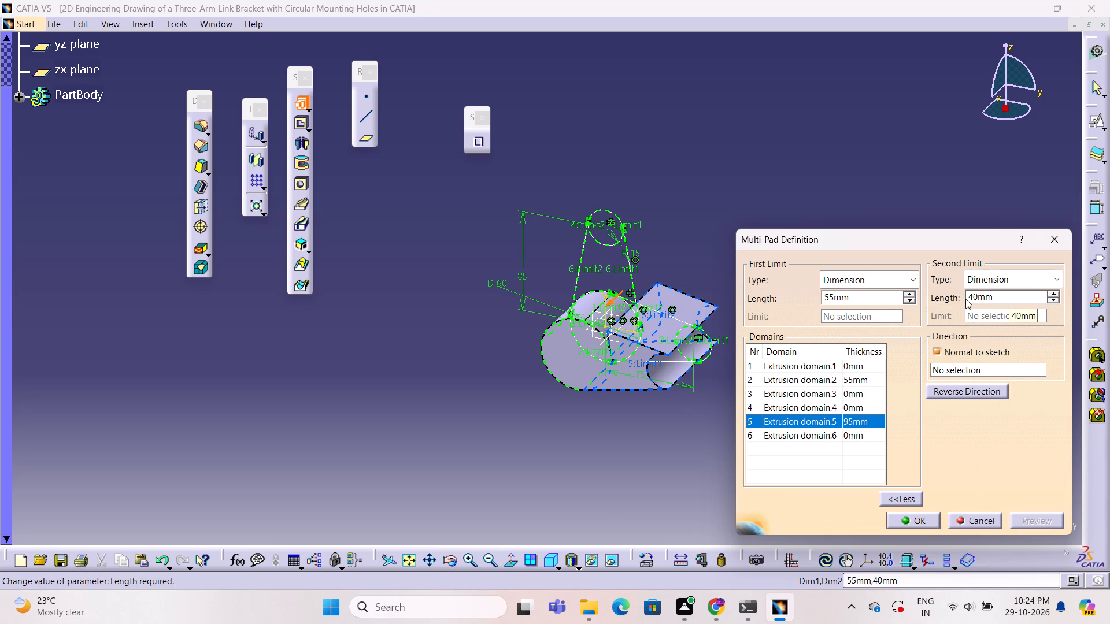
pyautogui.click(967, 297)
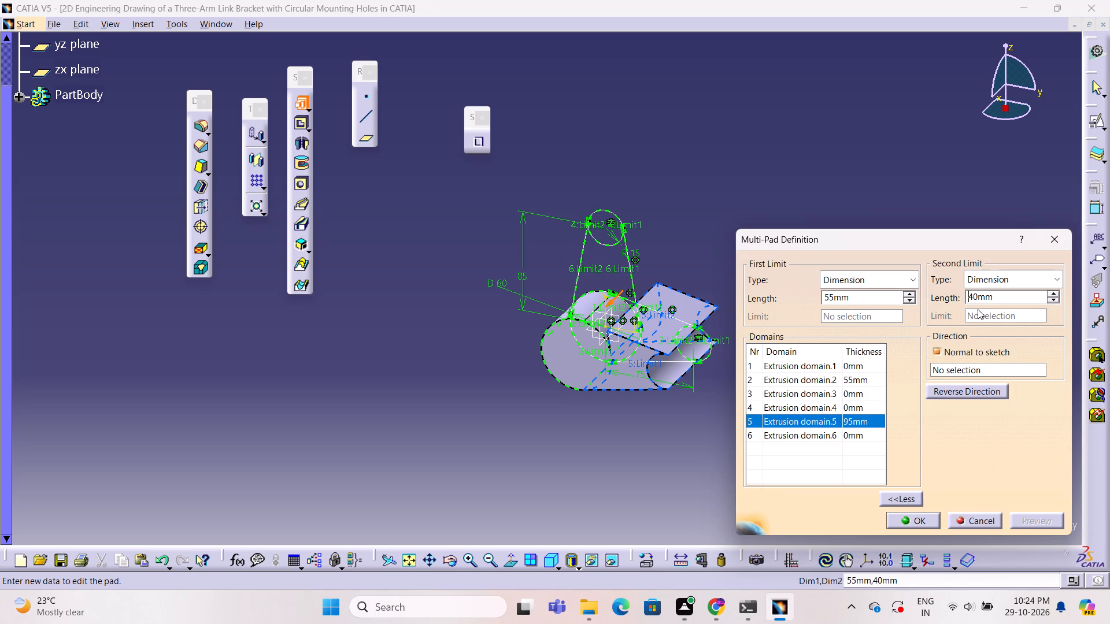
pyautogui.press('-')
pyautogui.click(874, 299)
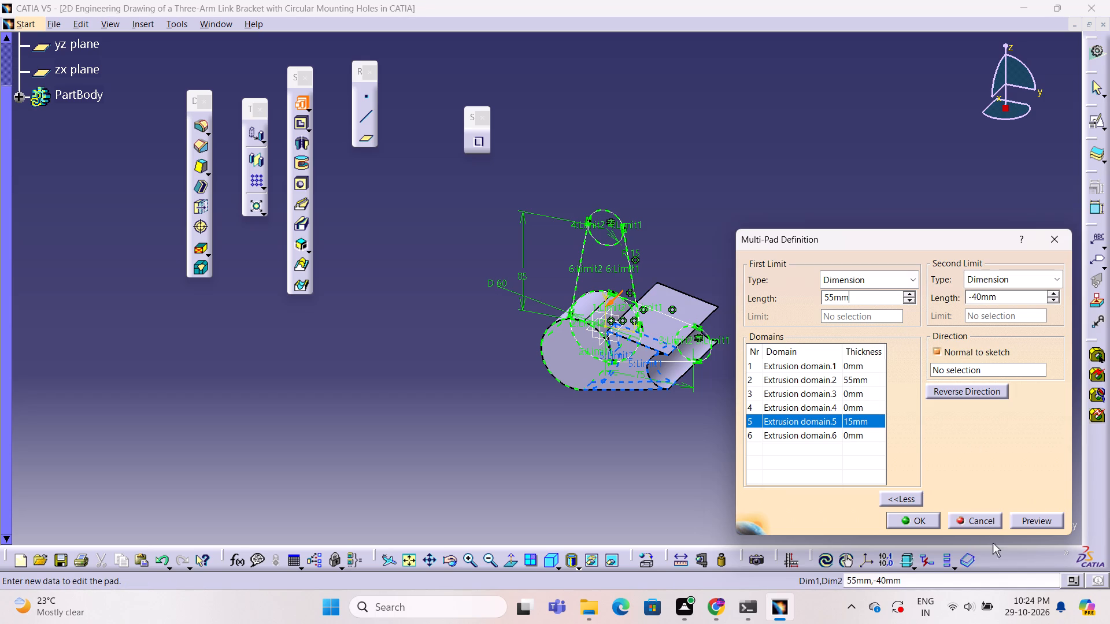
pyautogui.click(1029, 523)
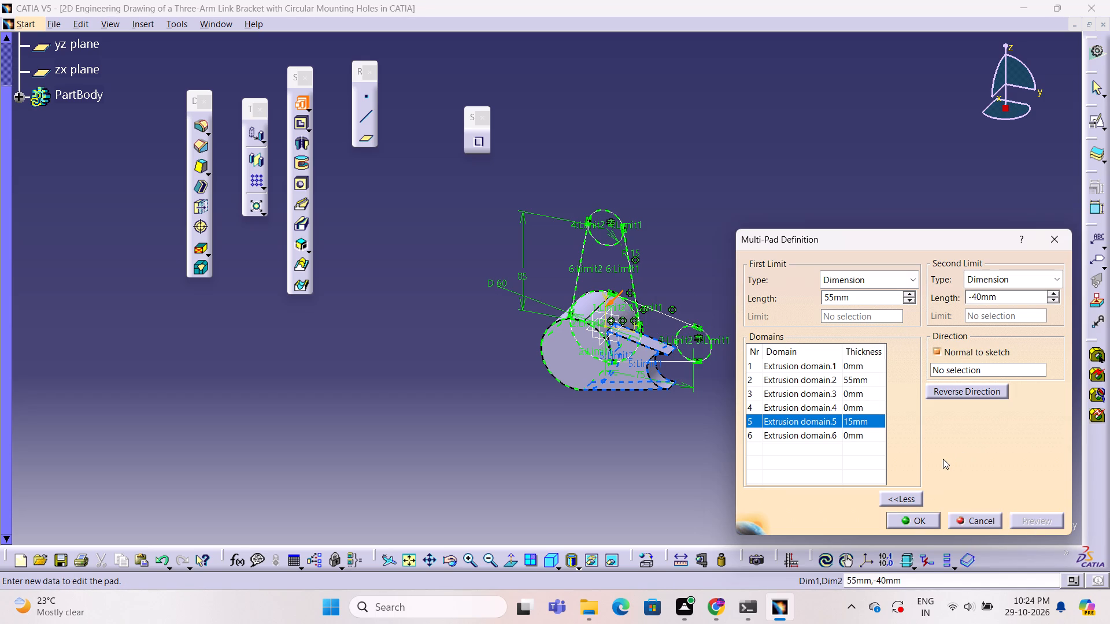
# Set the first limit of the side arm's end circle domain to 55 mm, preview it, and open its second limit for editing.
pyautogui.click(808, 435)
pyautogui.click(811, 425)
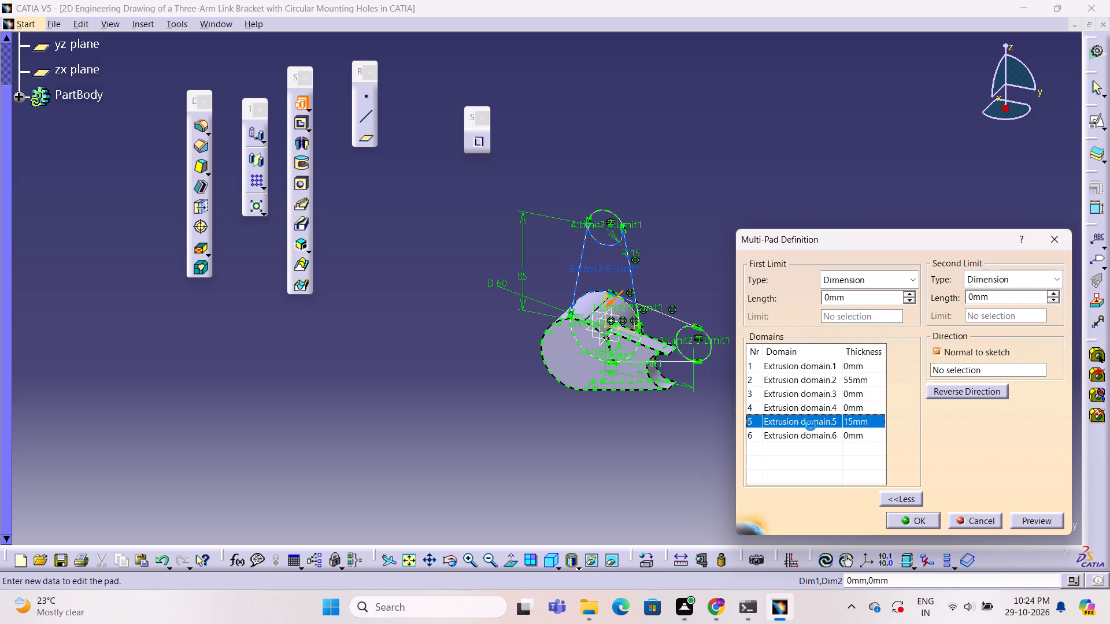
pyautogui.click(816, 411)
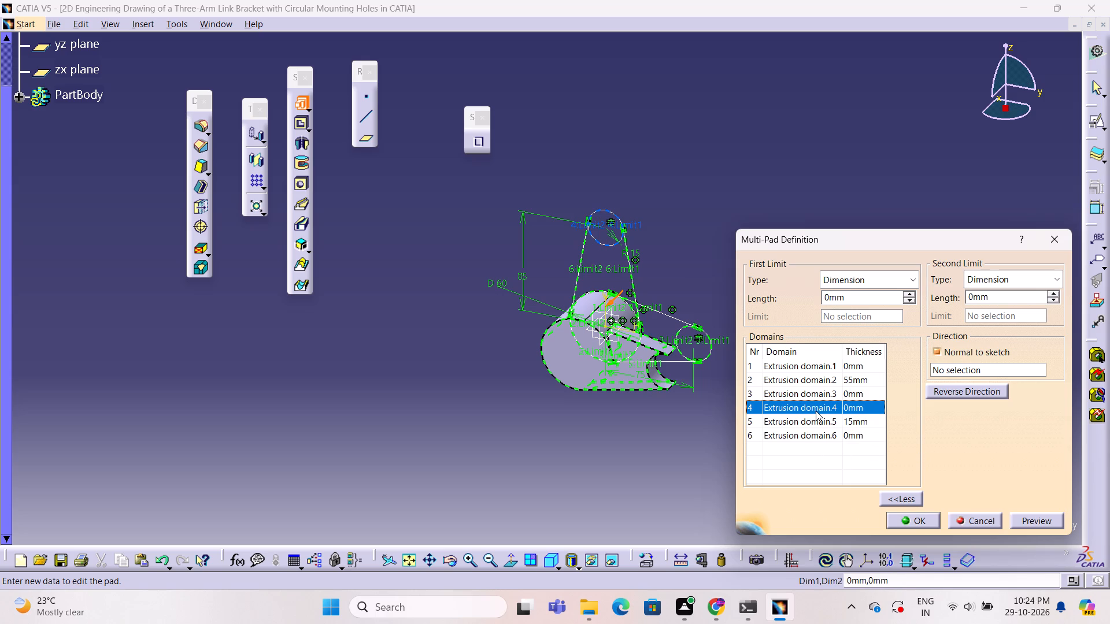
pyautogui.click(795, 395)
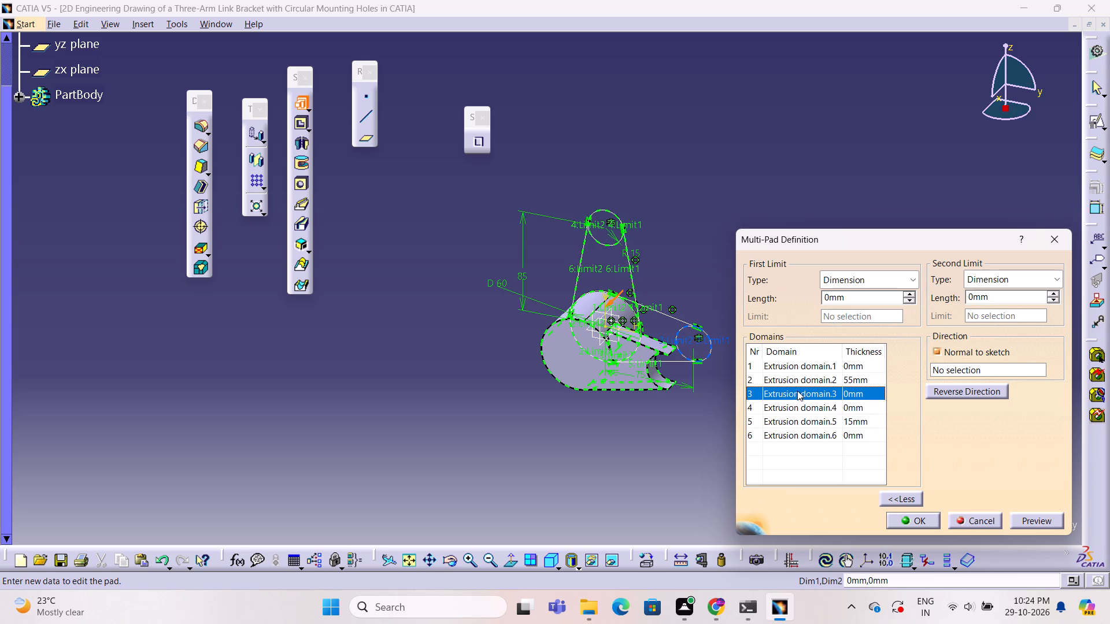
pyautogui.doubleClick(860, 300)
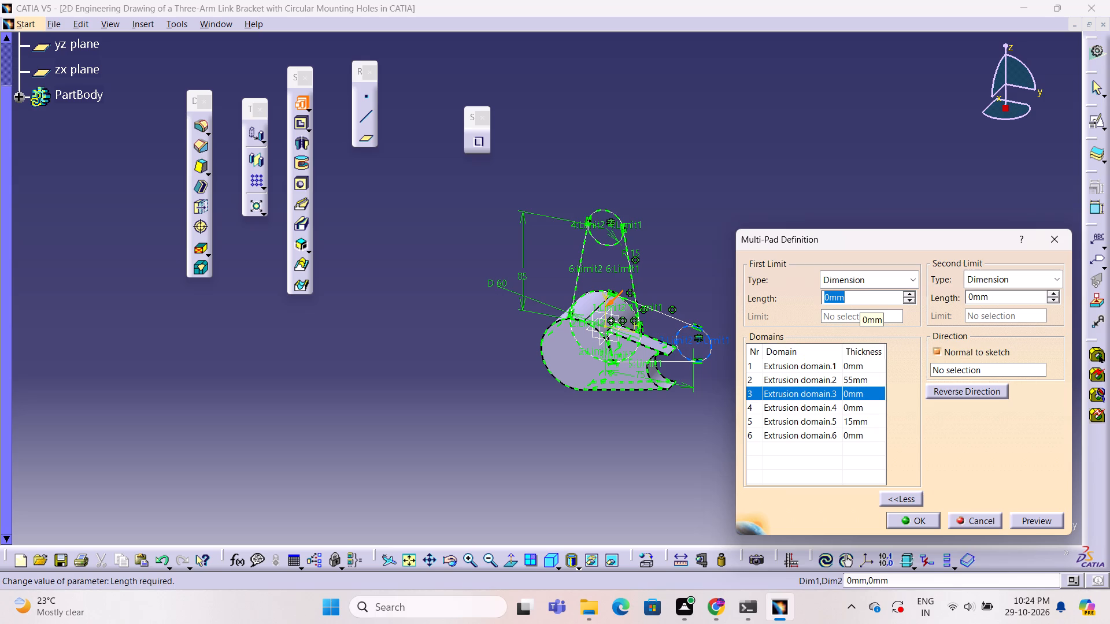
pyautogui.write('55')
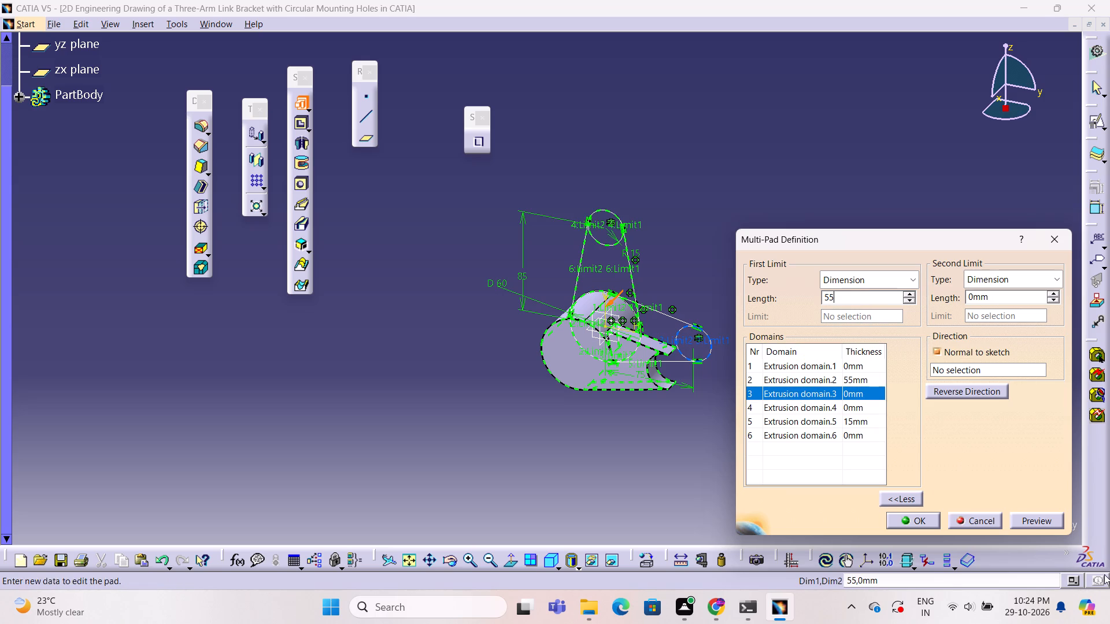
pyautogui.click(1051, 525)
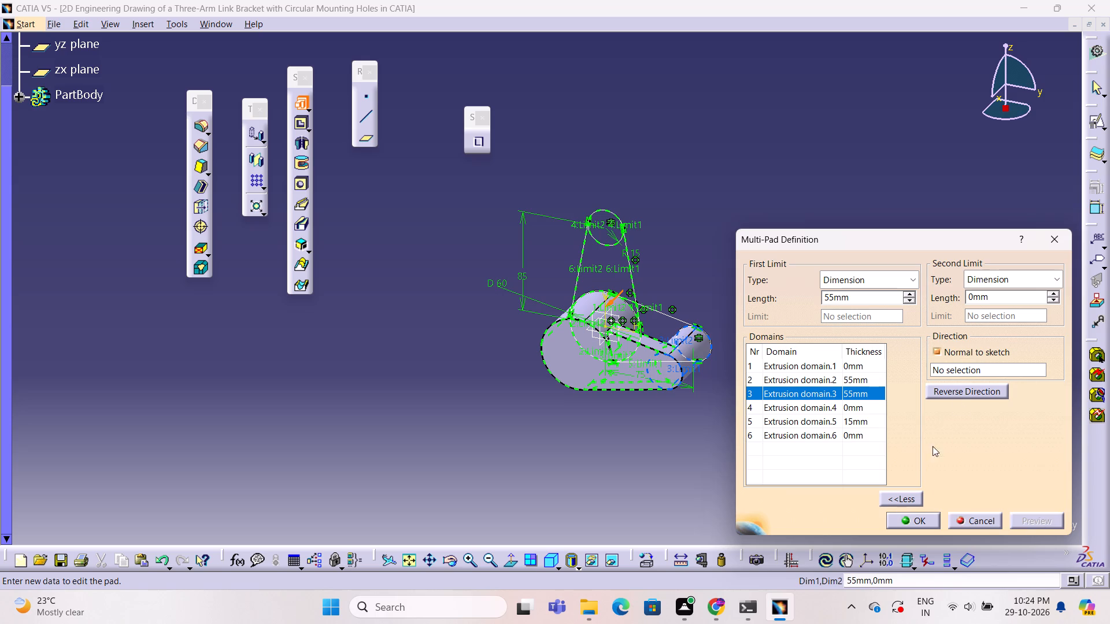
pyautogui.doubleClick(1007, 299)
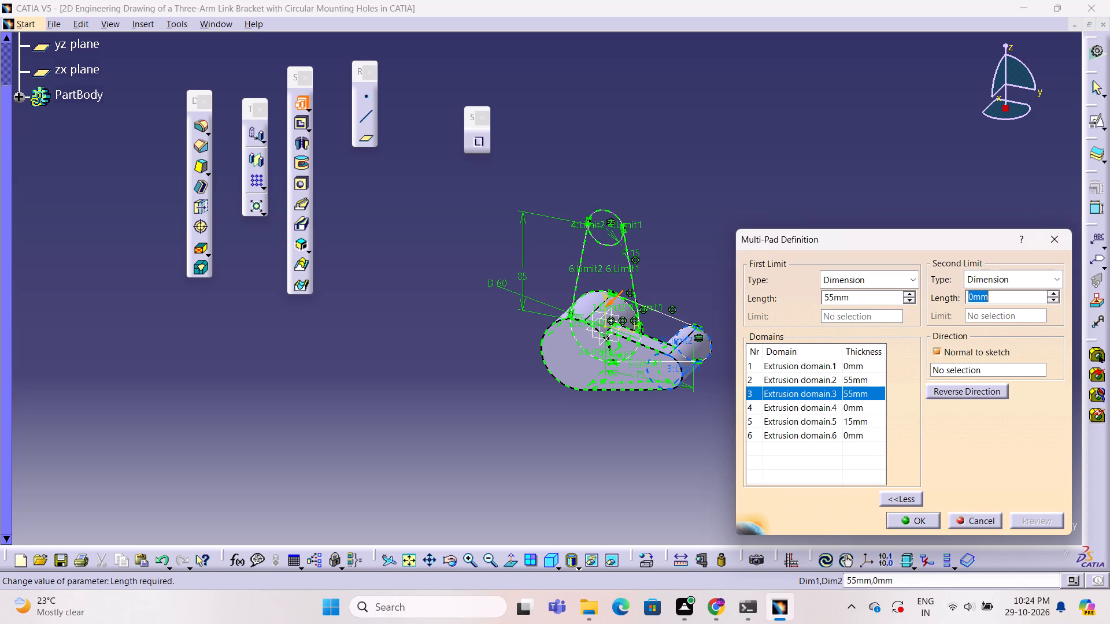
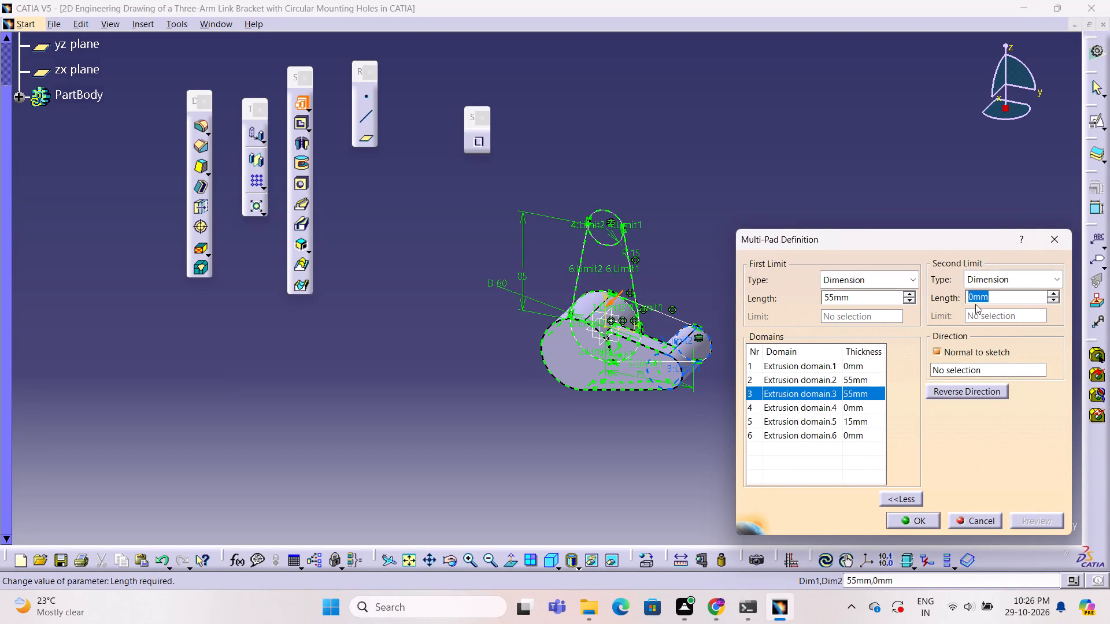
# Set the second limit of the side arm's end circle domain to -40 mm and complete the Multi-Pad.
pyautogui.press('-')
pyautogui.write('40')
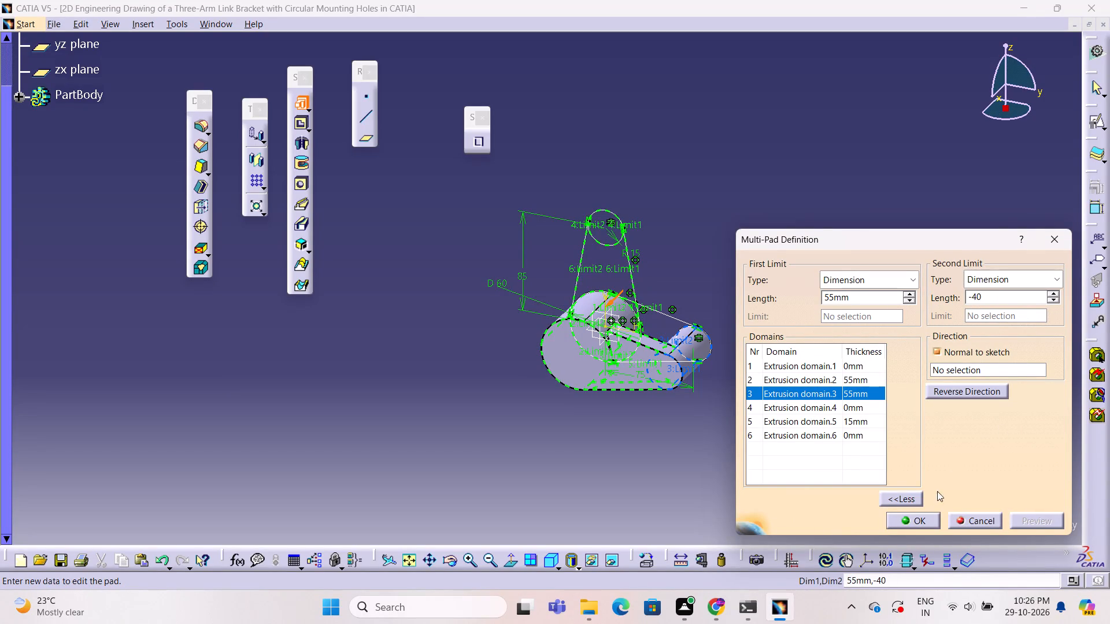
pyautogui.click(932, 517)
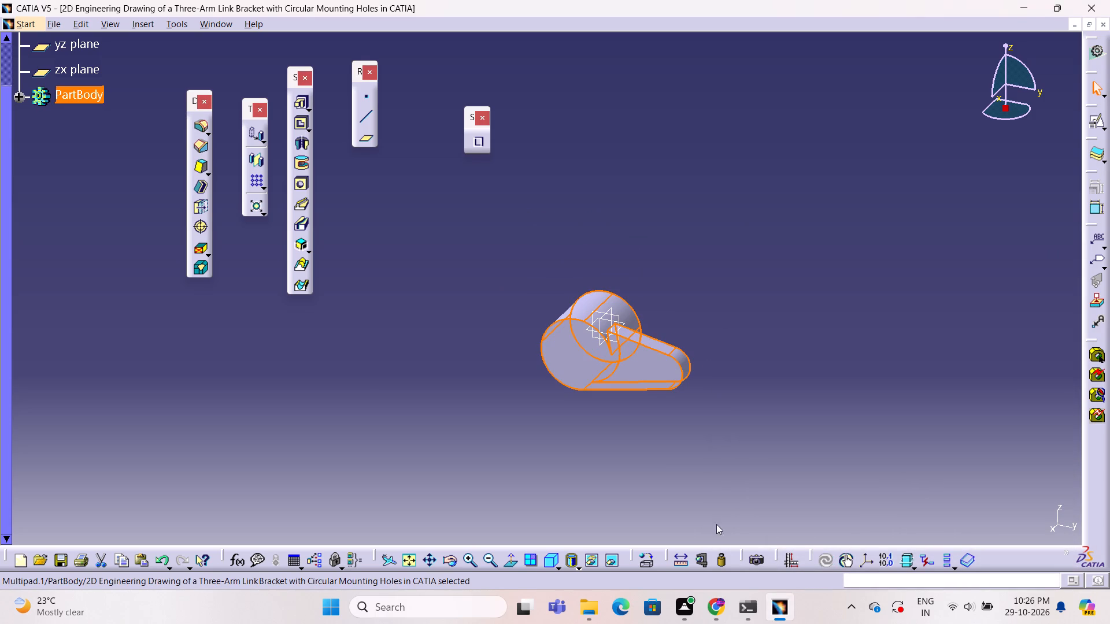
# Examine the Multi-Pad's domain definition and inspect the central cylinder and side arm from several angles.
pyautogui.doubleClick(640, 380)
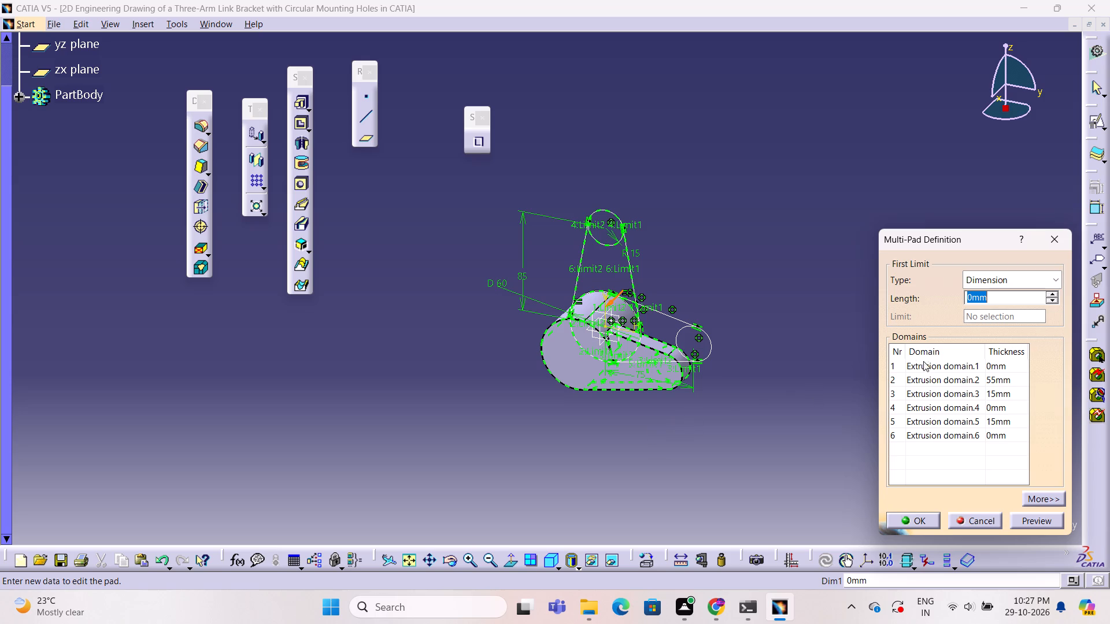
pyautogui.doubleClick(808, 355)
pyautogui.click(934, 521)
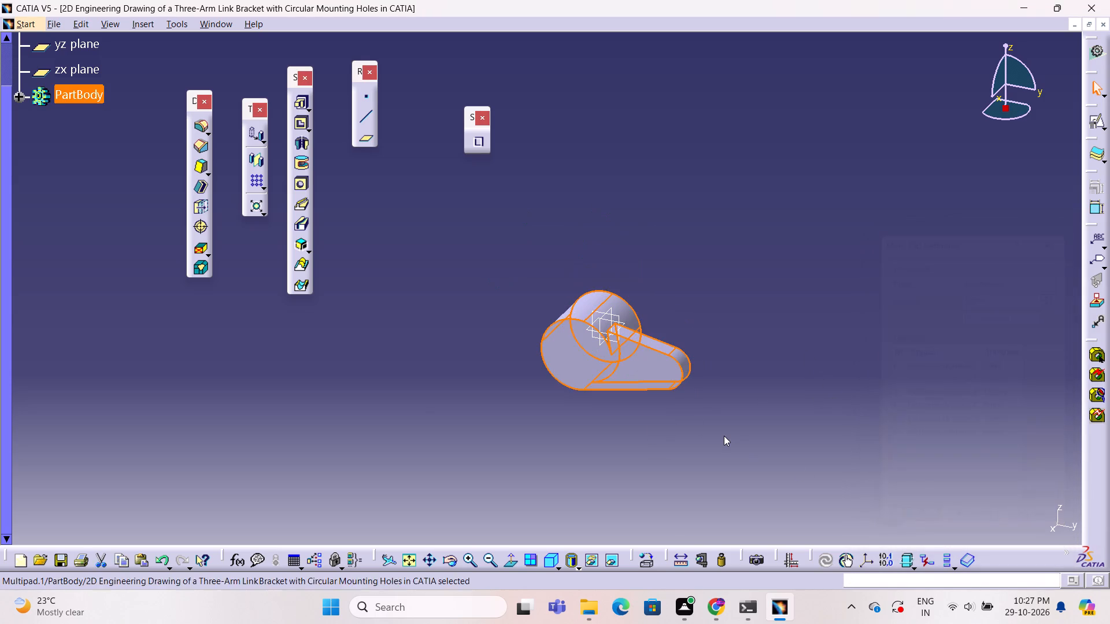
pyautogui.click(724, 436)
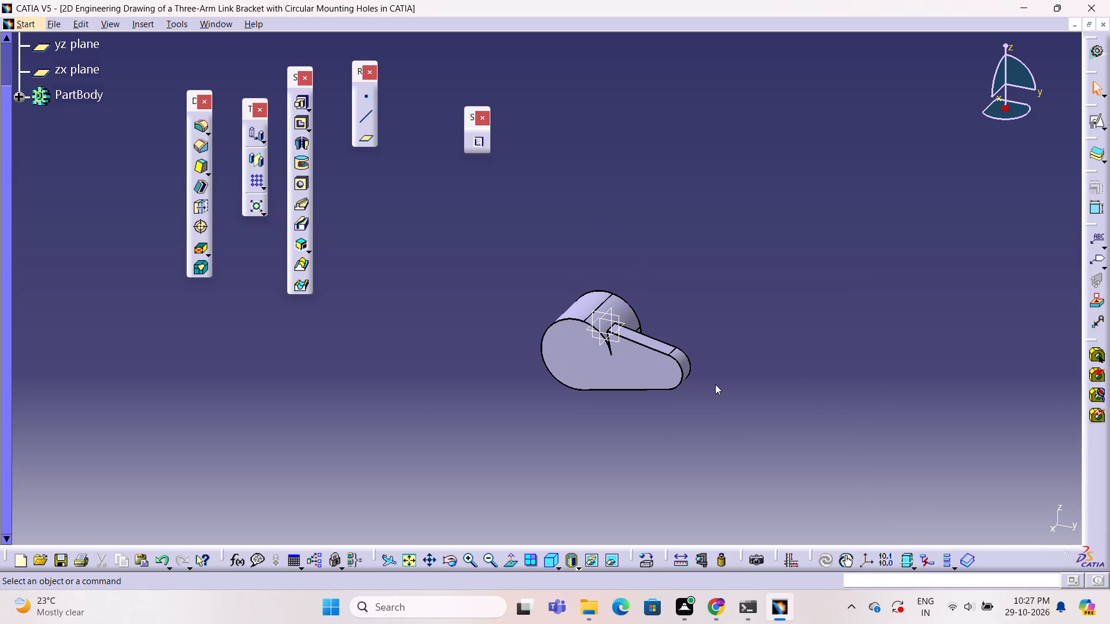
pyautogui.keyDown('ctrl'); pyautogui.moveTo(717, 380); pyautogui.dragTo(730, 352, button='middle'); pyautogui.keyUp('ctrl')
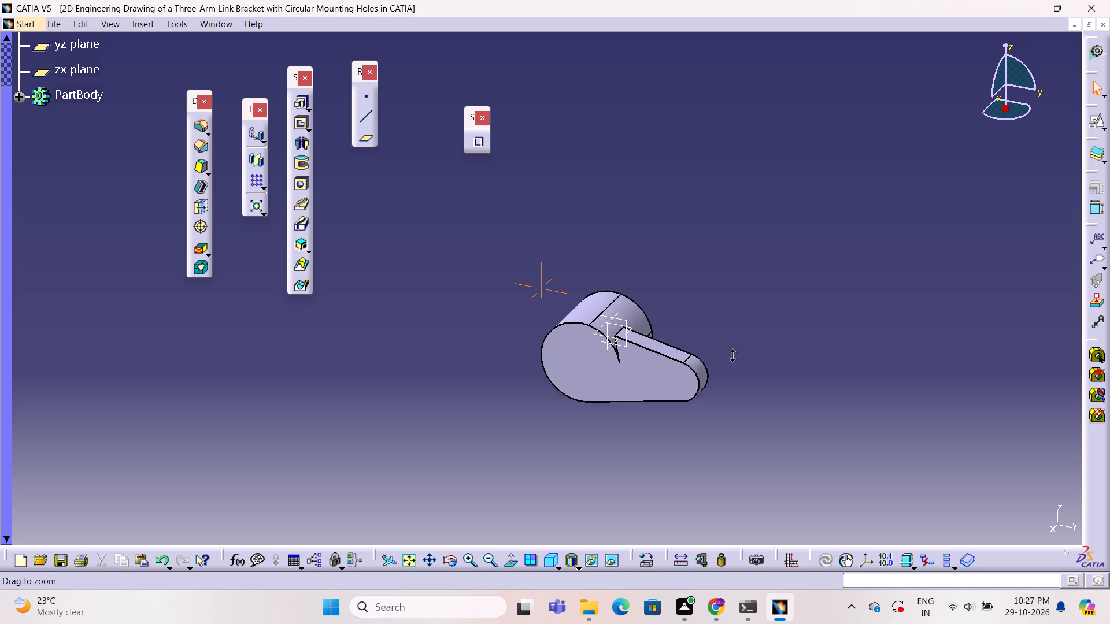
pyautogui.keyDown('ctrl'); pyautogui.moveTo(730, 352); pyautogui.dragTo(741, 309, button='middle'); pyautogui.keyUp('ctrl')
pyautogui.moveTo(835, 372); pyautogui.dragTo(775, 389, button='middle')
pyautogui.keyDown('ctrl'); pyautogui.moveTo(786, 373); pyautogui.dragTo(726, 390, button='middle'); pyautogui.keyUp('ctrl')
pyautogui.moveTo(766, 374); pyautogui.dragTo(758, 377, button='middle')
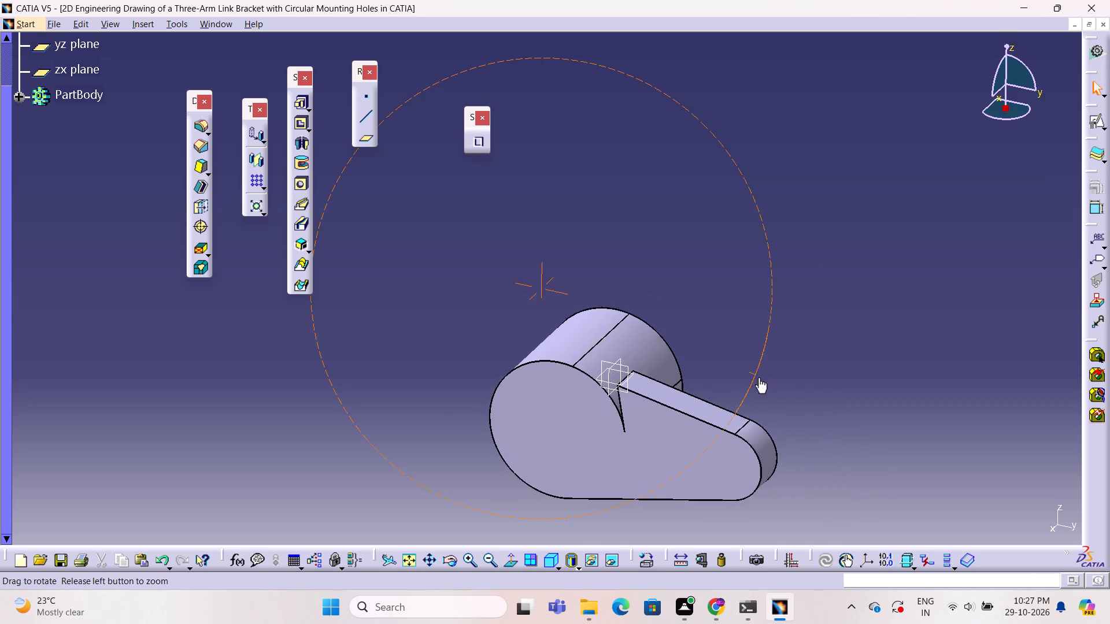
pyautogui.moveTo(758, 377); pyautogui.dragTo(643, 436, button='middle')
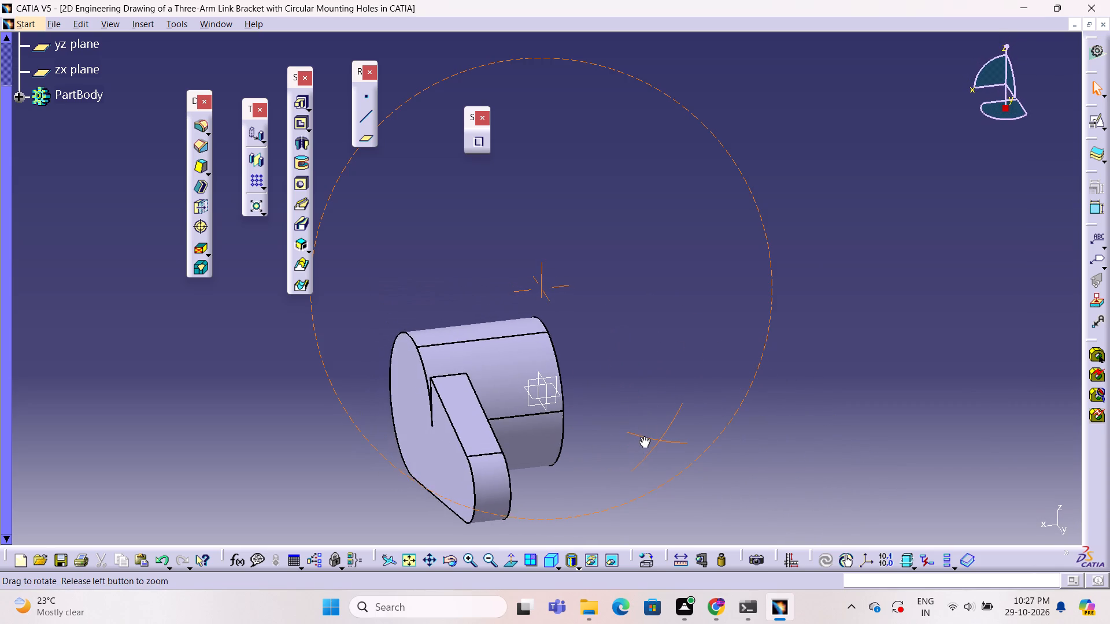
pyautogui.moveTo(643, 436); pyautogui.dragTo(811, 252, button='middle')
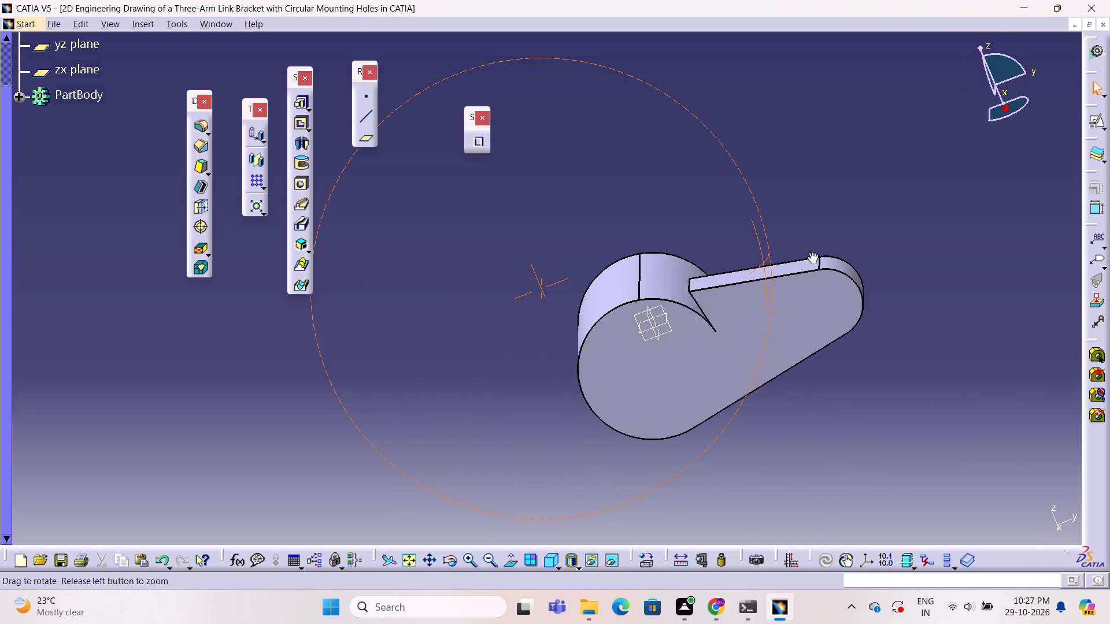
pyautogui.moveTo(811, 252); pyautogui.dragTo(789, 288, button='middle')
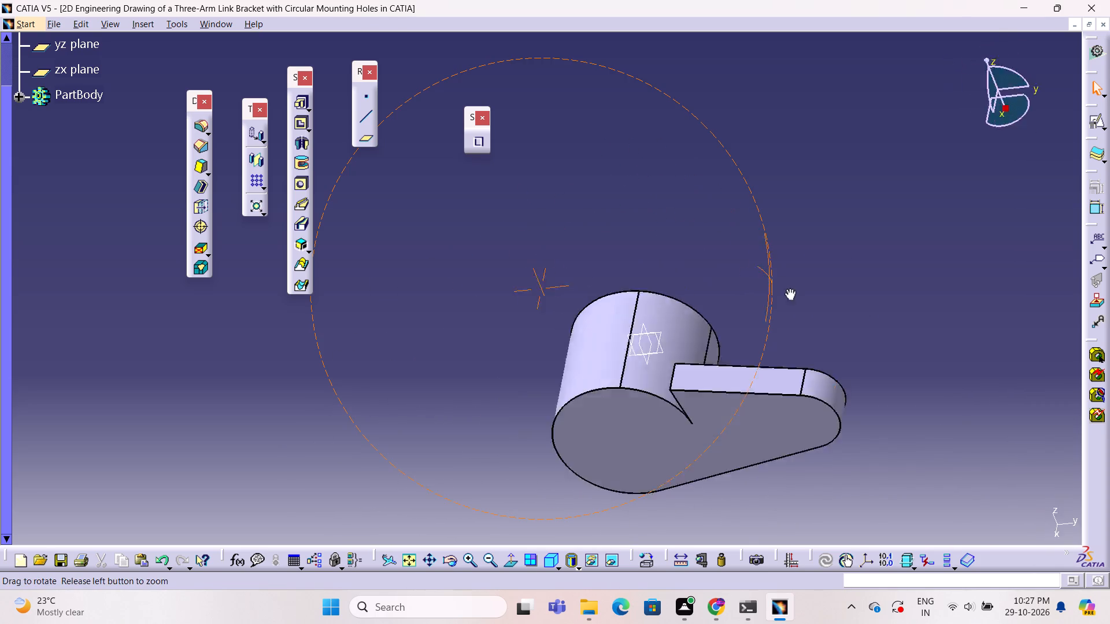
pyautogui.moveTo(789, 288); pyautogui.dragTo(760, 521, button='middle')
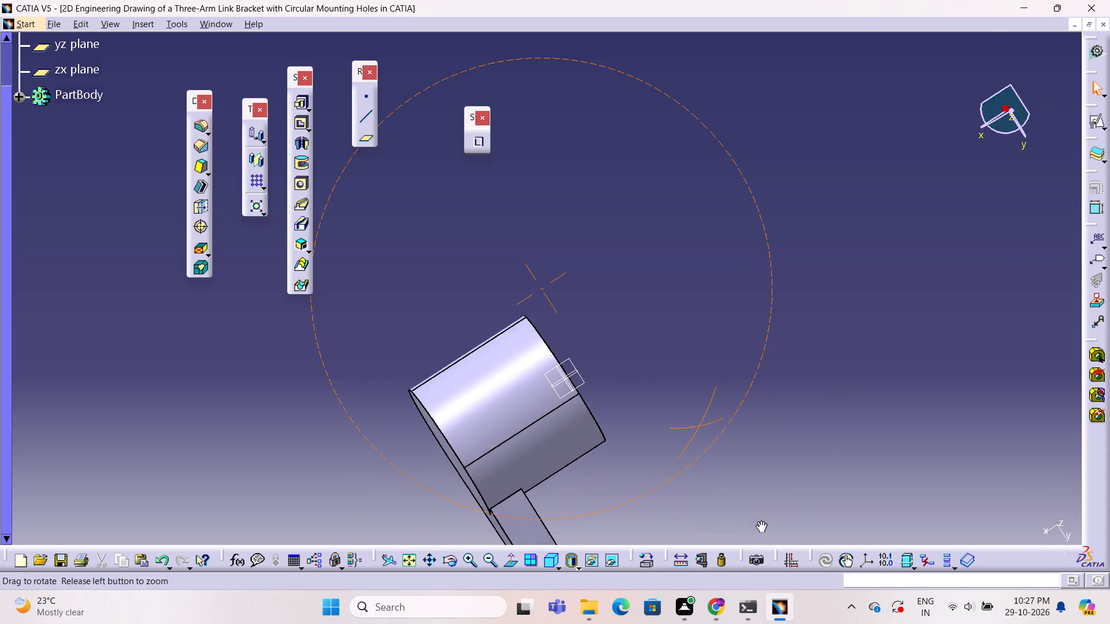
pyautogui.moveTo(760, 521); pyautogui.dragTo(657, 321, button='middle')
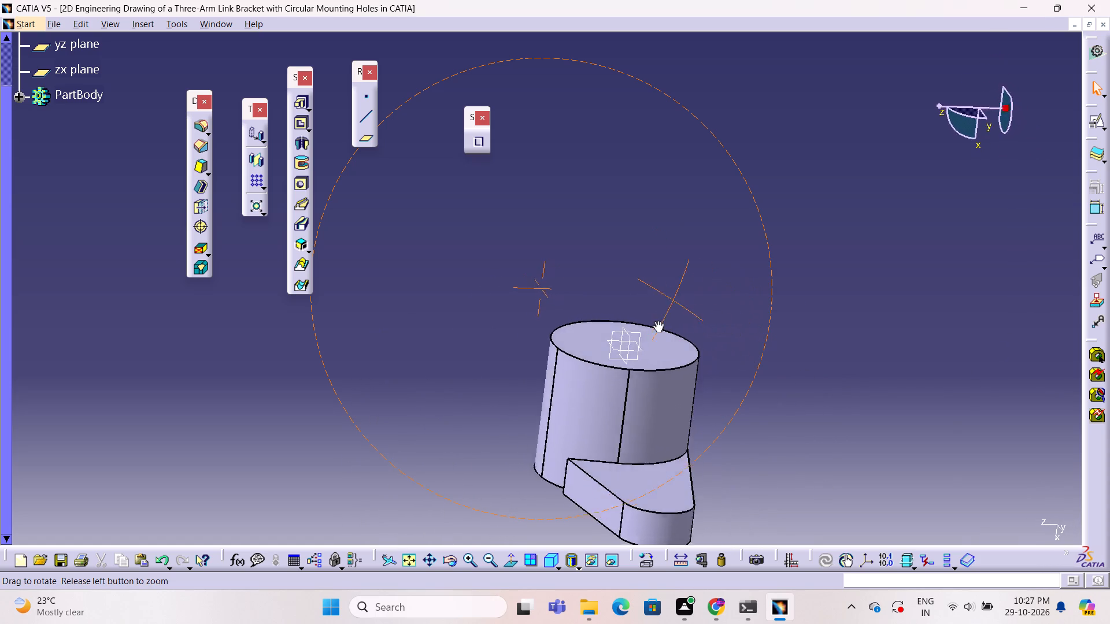
pyautogui.moveTo(657, 321); pyautogui.dragTo(715, 292, button='middle')
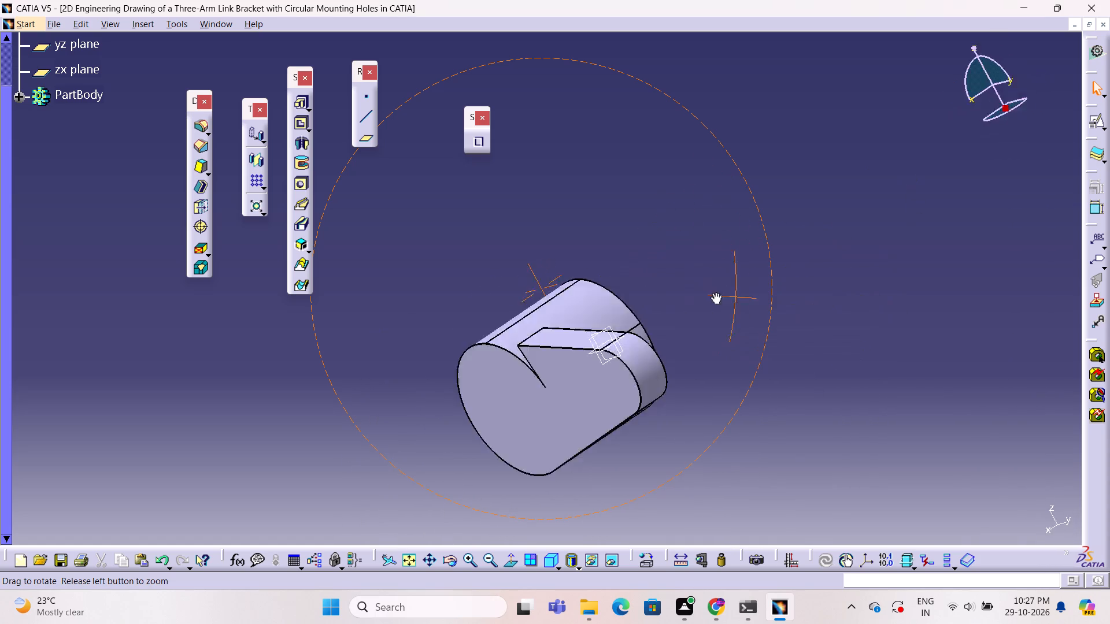
pyautogui.moveTo(715, 292); pyautogui.dragTo(589, 369, button='middle')
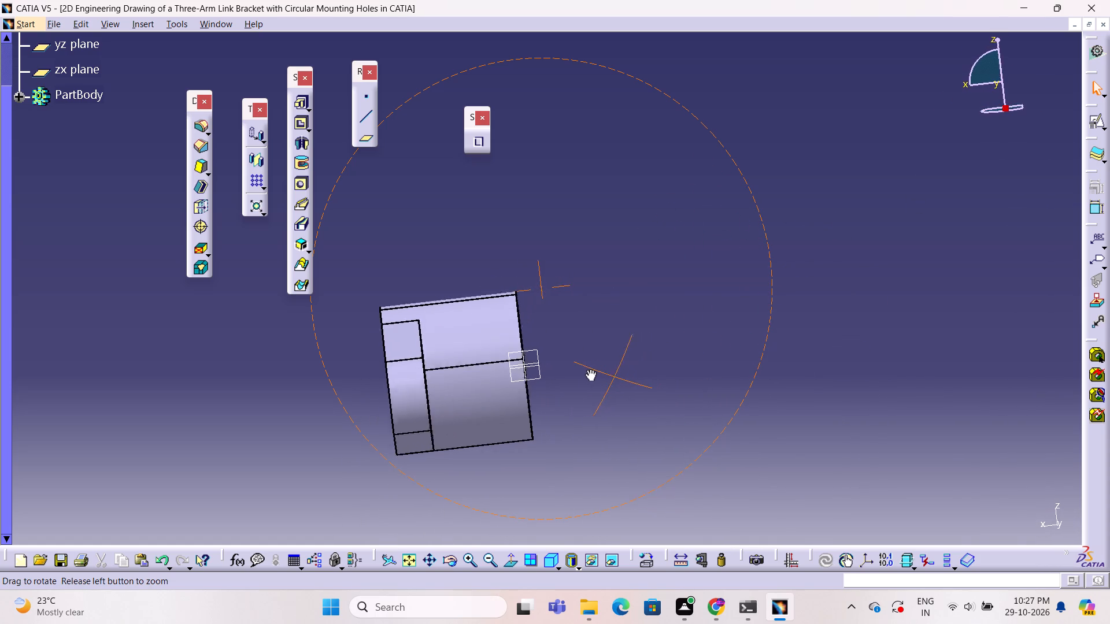
pyautogui.moveTo(589, 369); pyautogui.dragTo(748, 299, button='middle')
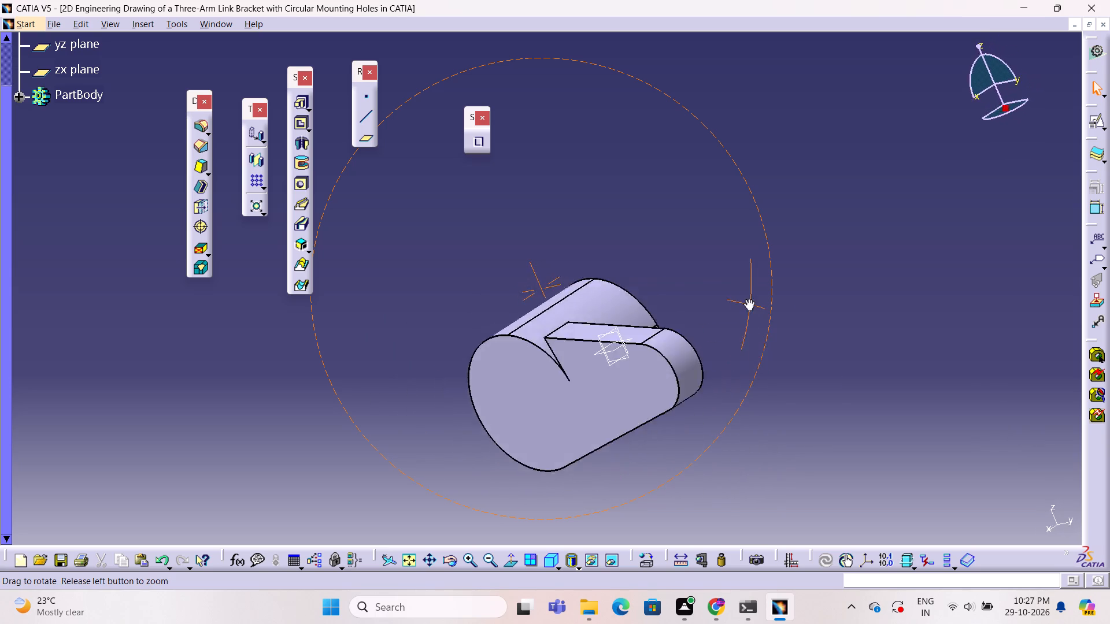
pyautogui.moveTo(748, 299); pyautogui.dragTo(674, 348, button='middle')
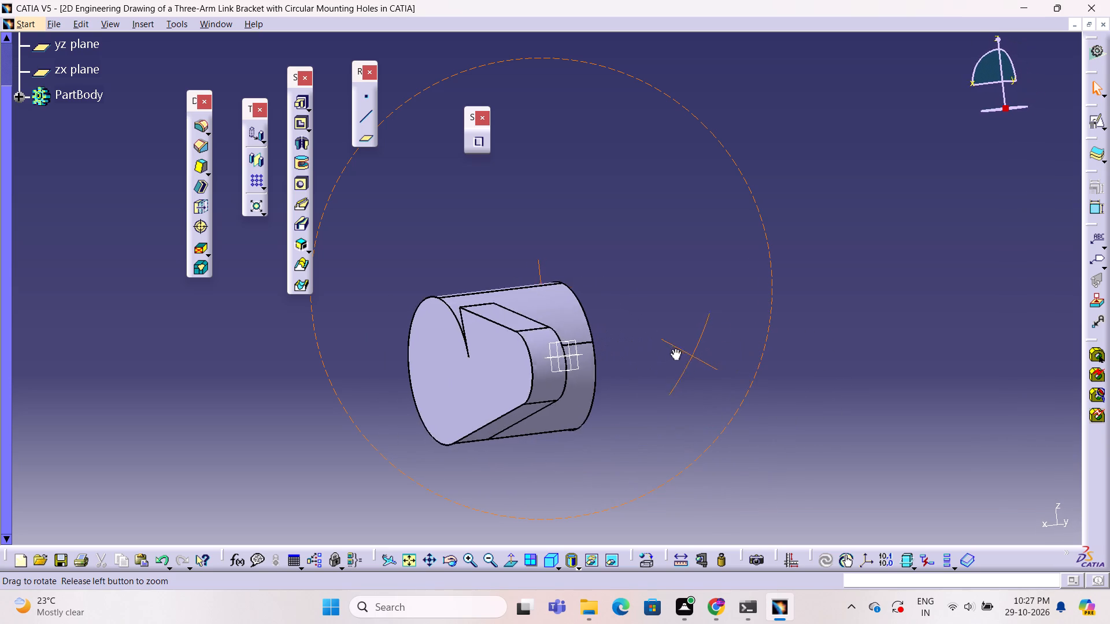
pyautogui.moveTo(674, 348); pyautogui.dragTo(671, 351, button='middle')
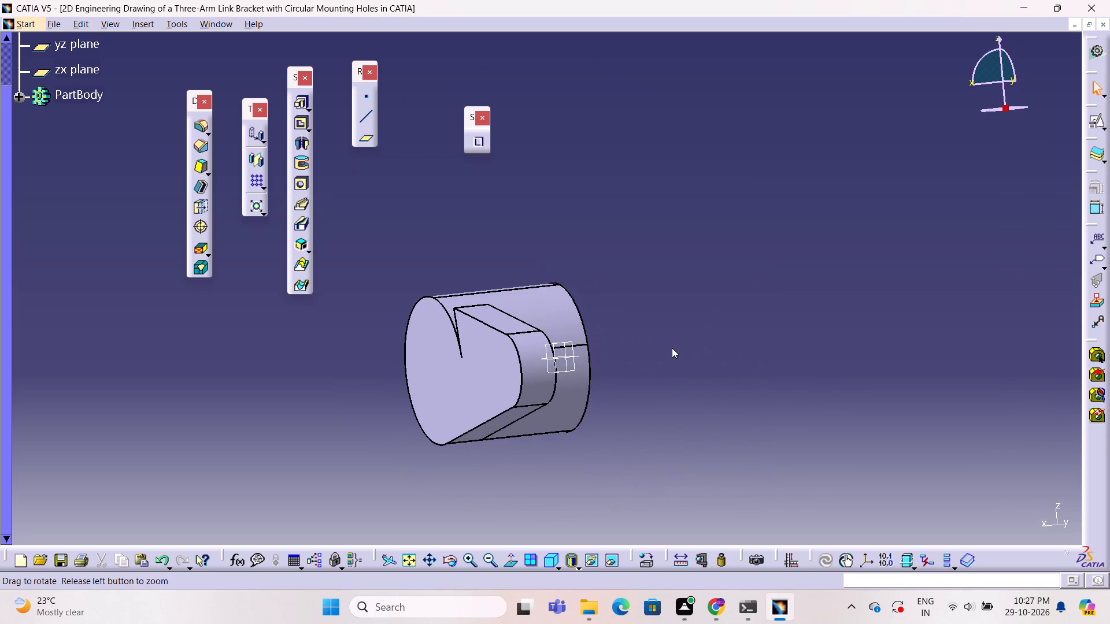
pyautogui.doubleClick(494, 377)
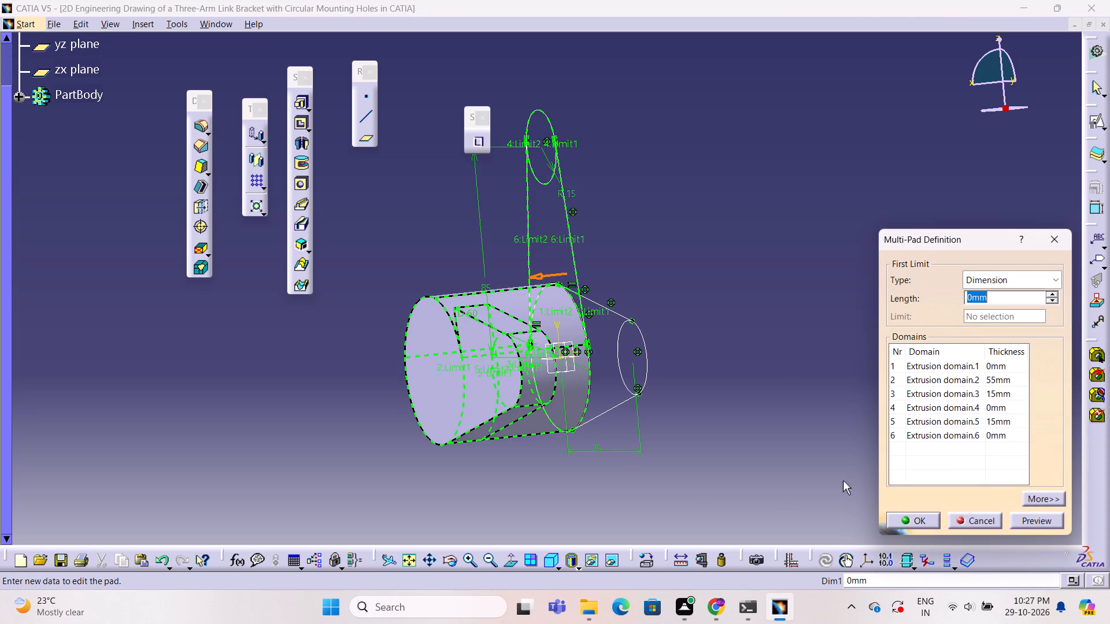
pyautogui.click(1070, 240)
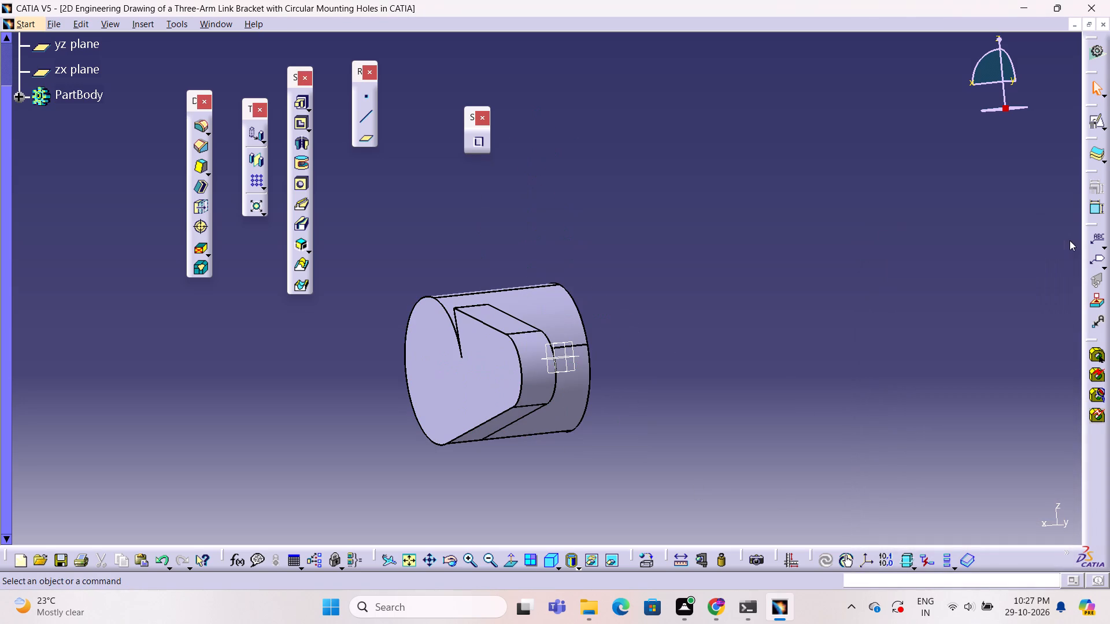
pyautogui.click(494, 359)
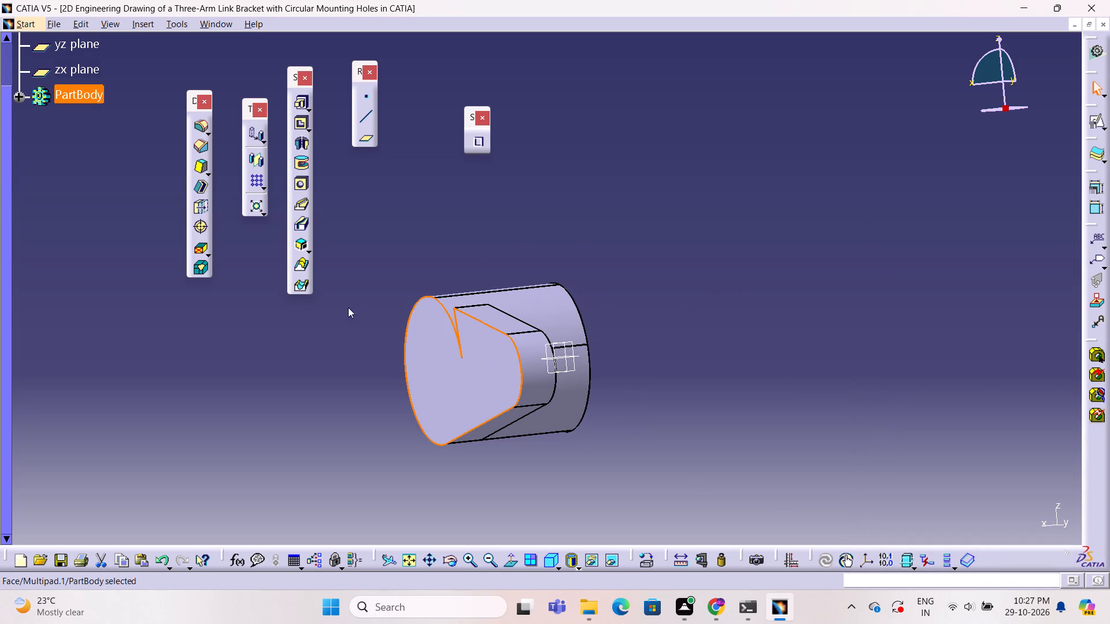
# Open the Multi-Pad's sketch and delete the whole side arm: both end-circle arcs, the centre point and all tangent line segments.
pyautogui.scroll(1, 88, 146)
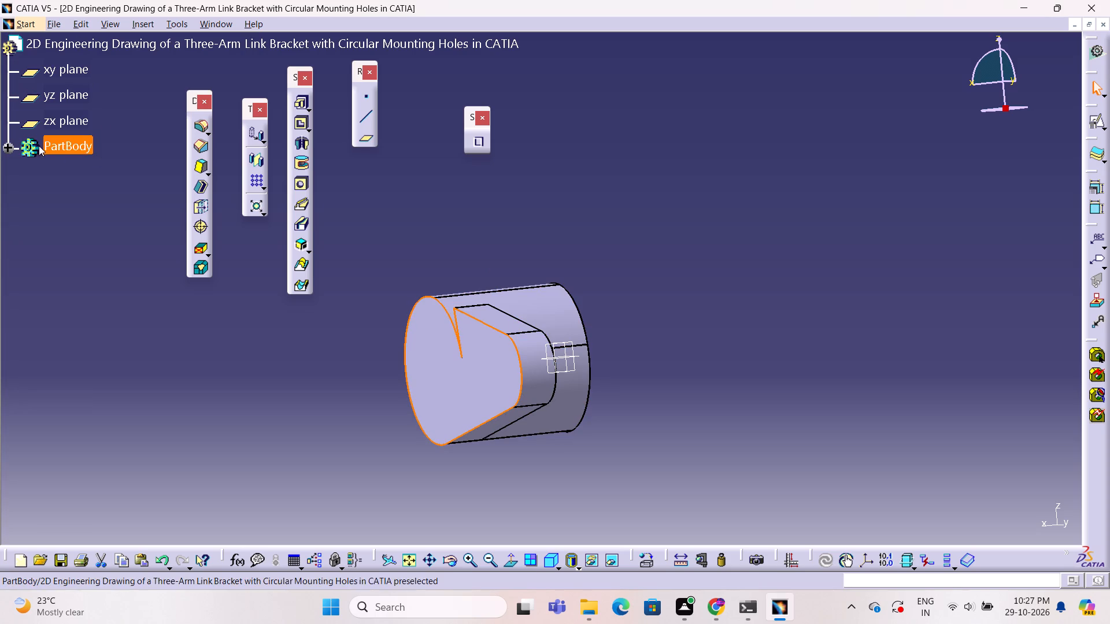
pyautogui.click(8, 145)
pyautogui.doubleClick(95, 200)
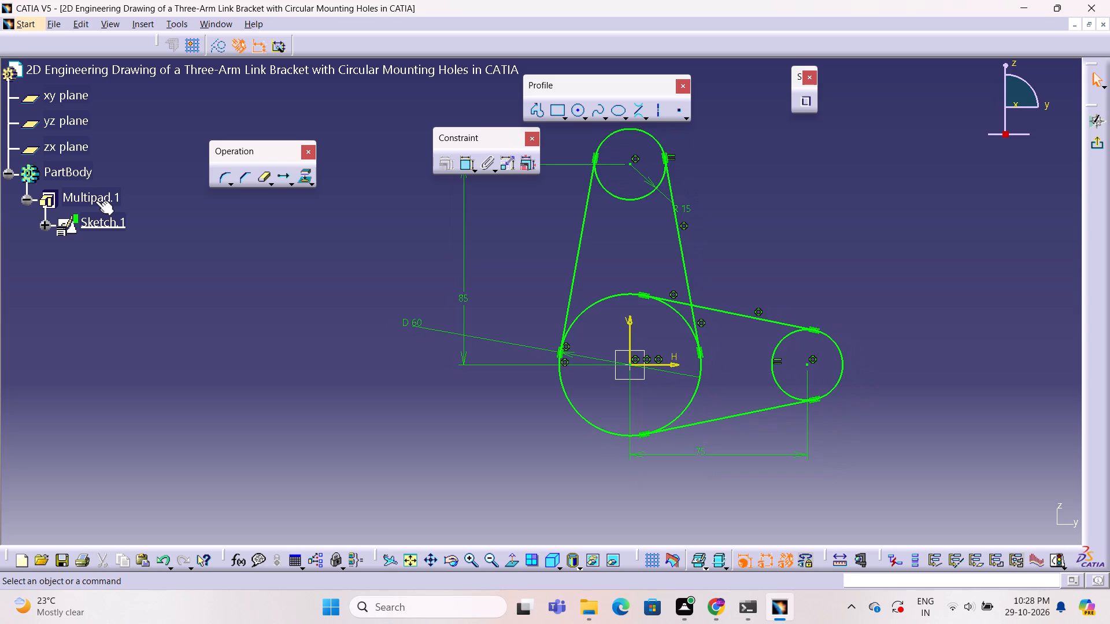
pyautogui.click(774, 350)
pyautogui.press('Delete')
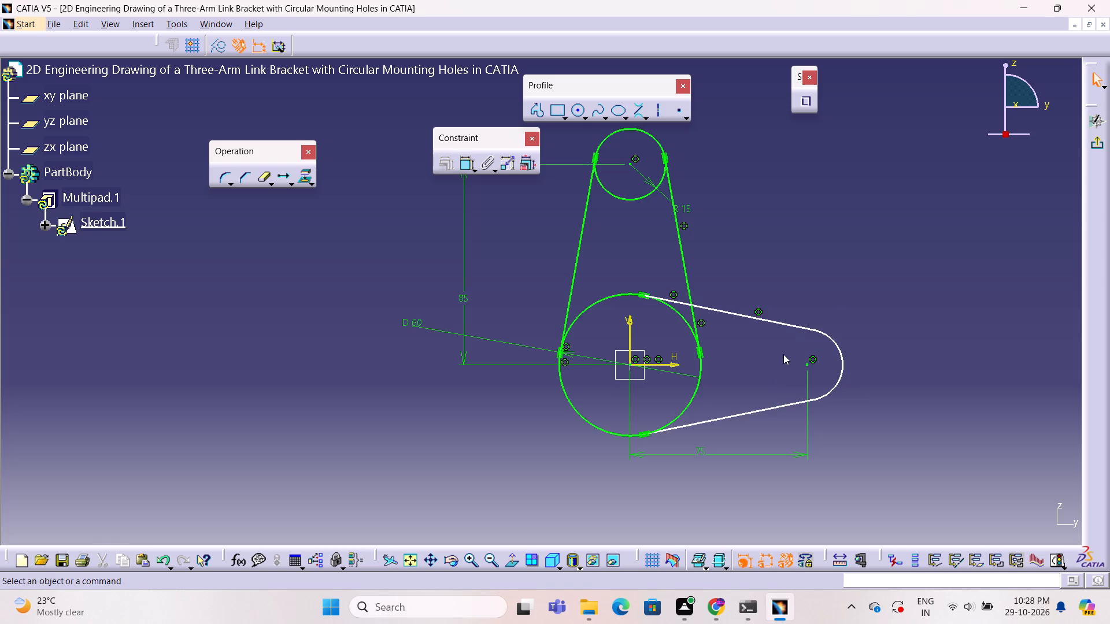
pyautogui.click(773, 322)
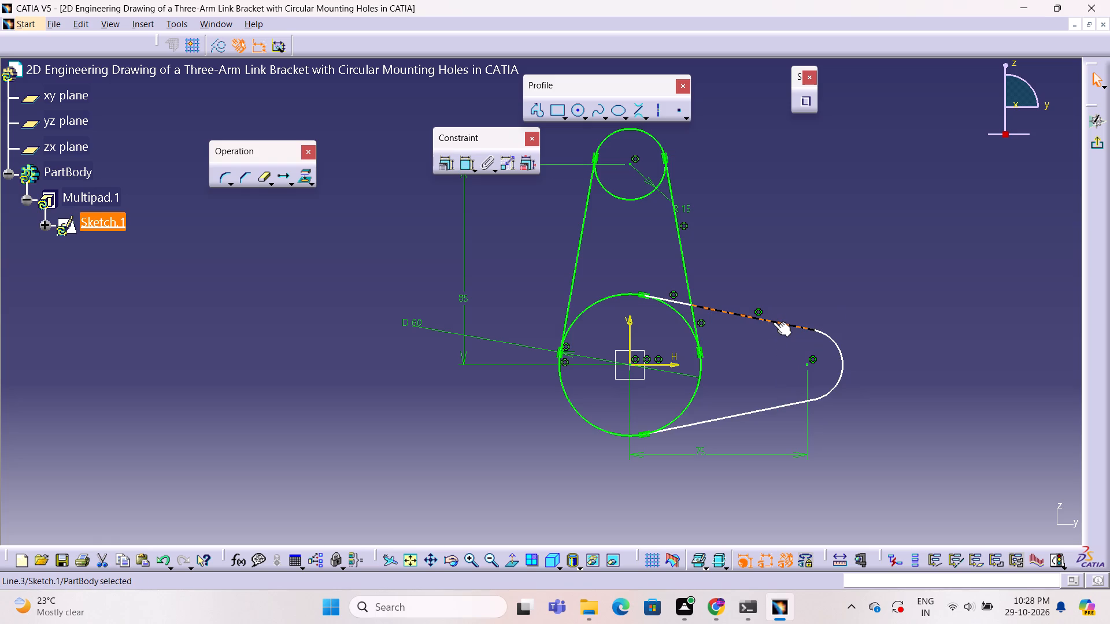
pyautogui.press('Delete')
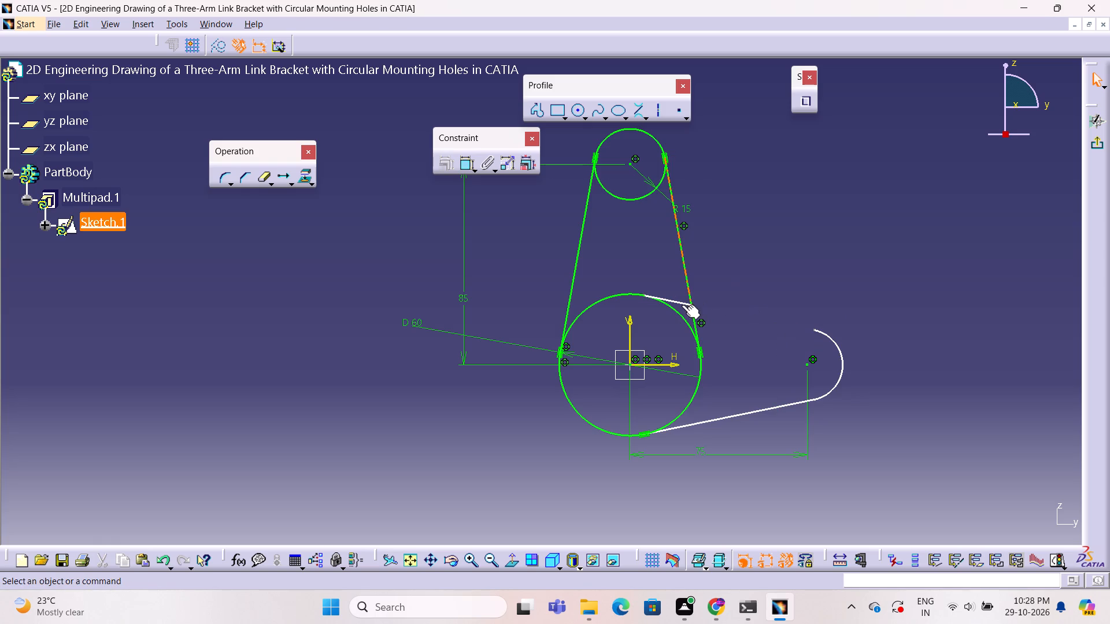
pyautogui.click(682, 304)
pyautogui.press('Delete')
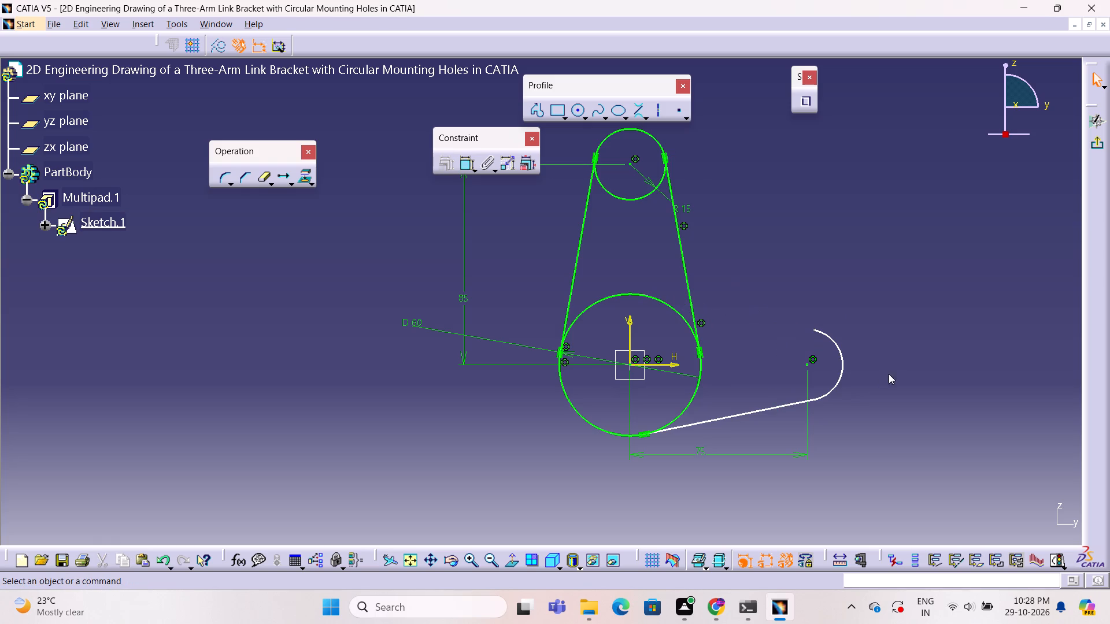
pyautogui.click(839, 372)
pyautogui.press('Delete')
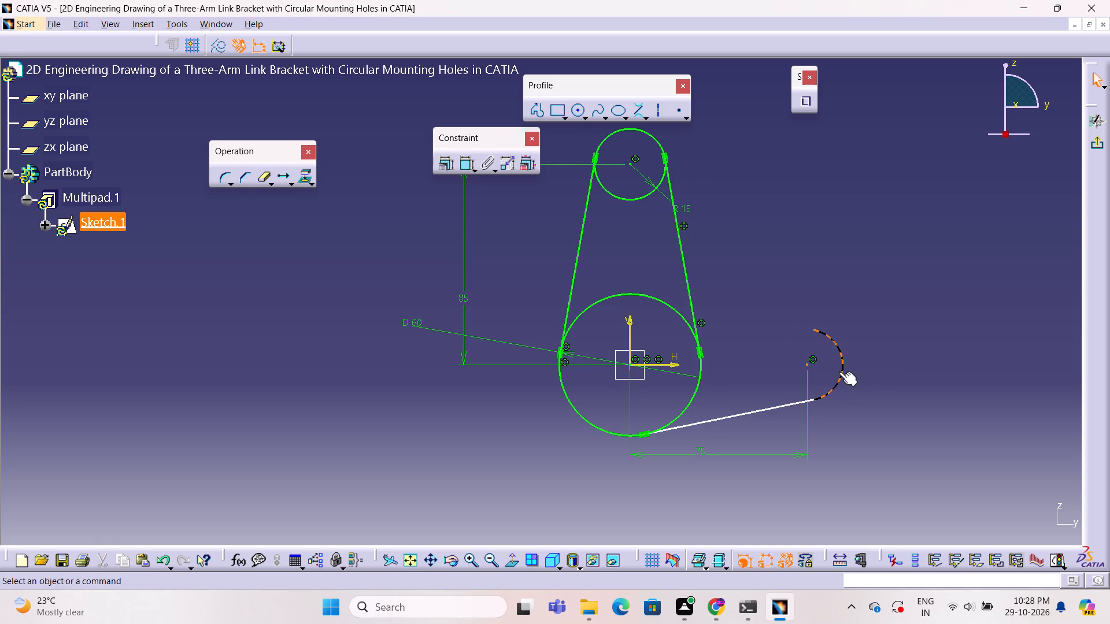
pyautogui.click(806, 364)
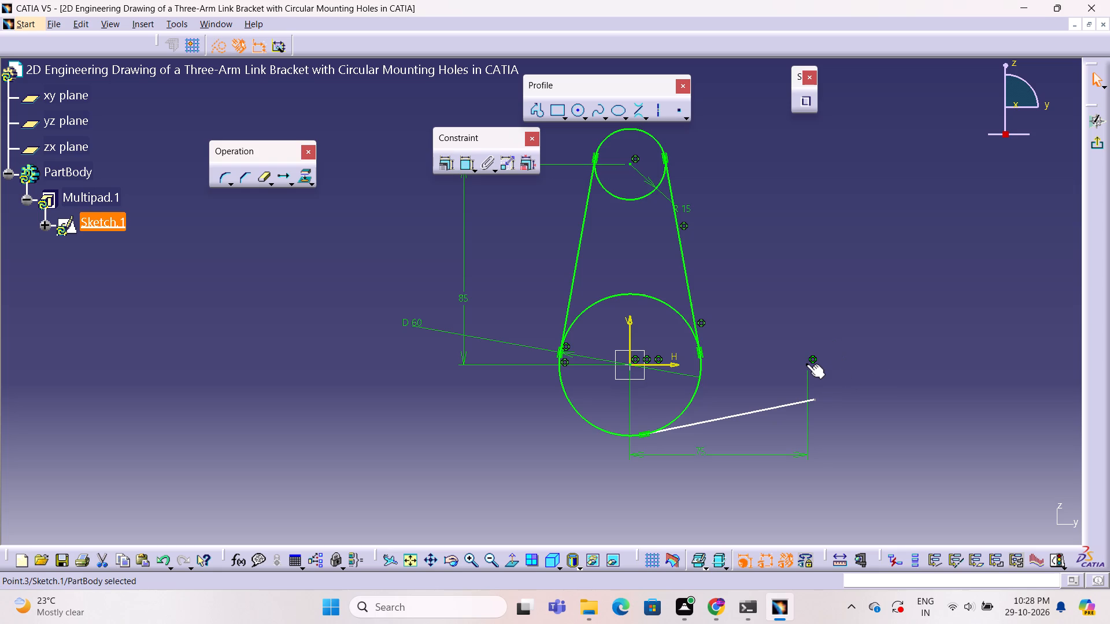
pyautogui.press('Delete')
pyautogui.click(787, 408)
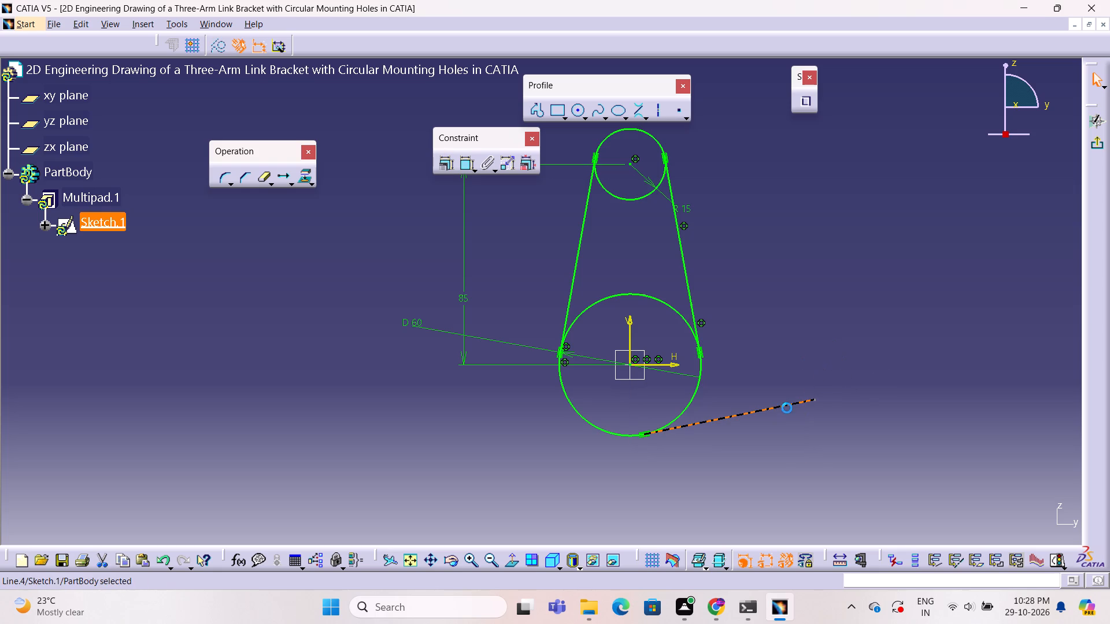
pyautogui.press('Delete')
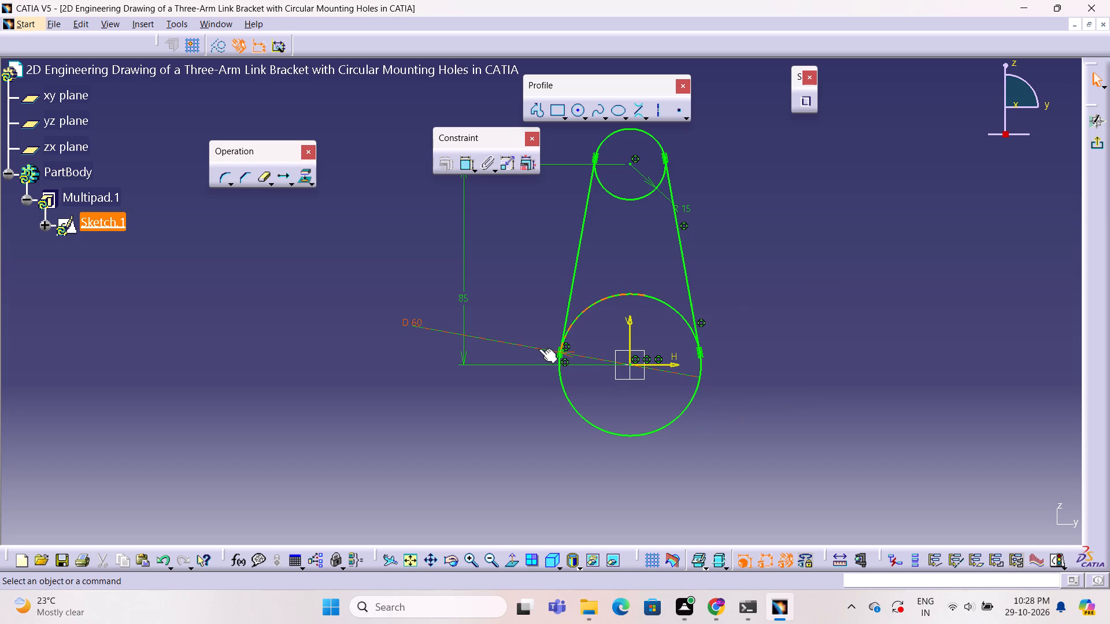
# Reposition the large circle's D 60 dimension so its label sits between the 85 dimension line and the upper arm.
pyautogui.moveTo(539, 348); pyautogui.dragTo(534, 403)
pyautogui.press('Escape')
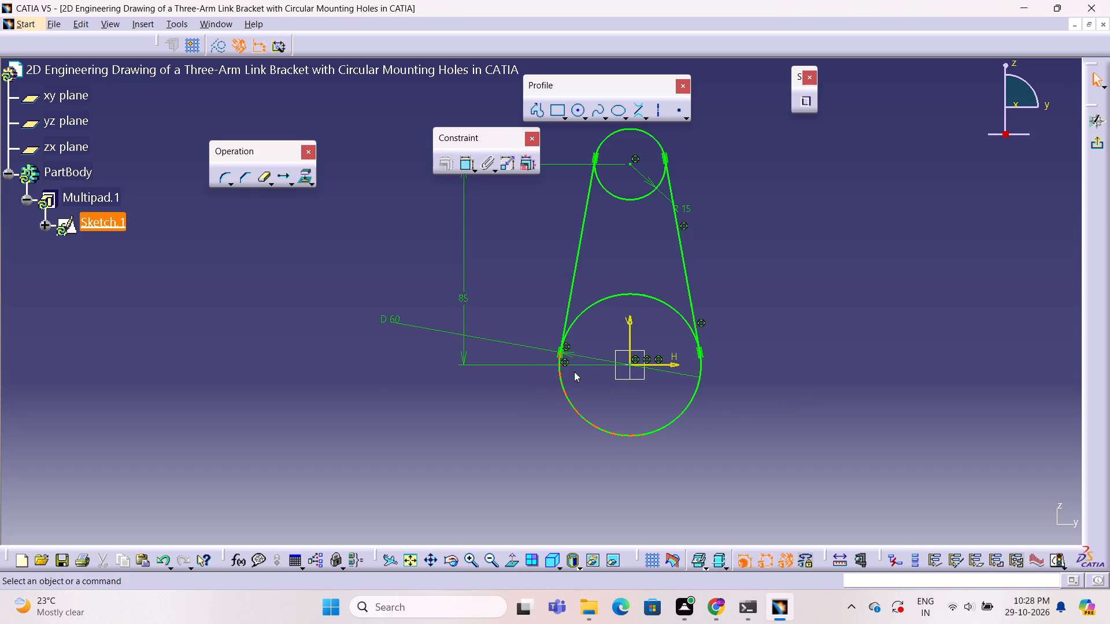
pyautogui.moveTo(586, 356); pyautogui.dragTo(584, 376)
pyautogui.press('Escape')
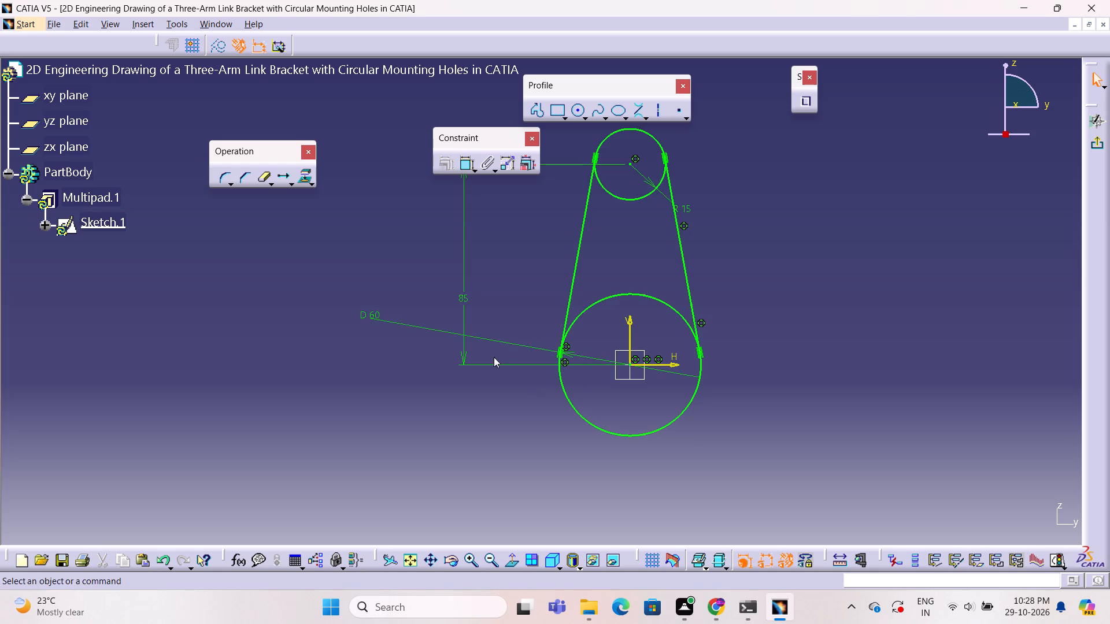
pyautogui.moveTo(376, 320); pyautogui.dragTo(642, 306)
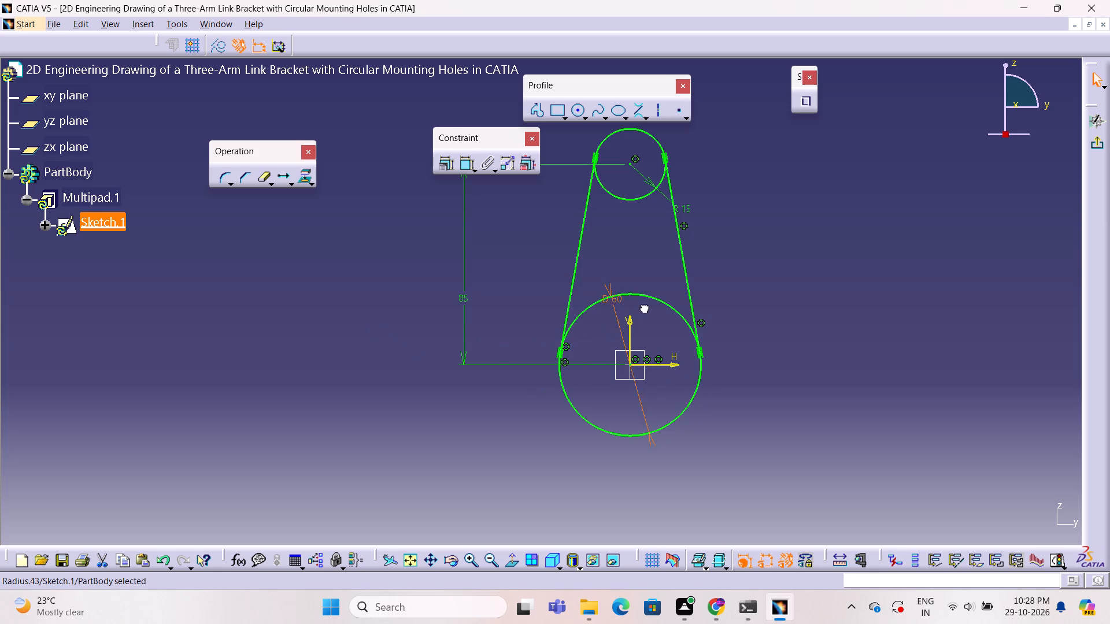
pyautogui.moveTo(642, 306); pyautogui.dragTo(660, 286)
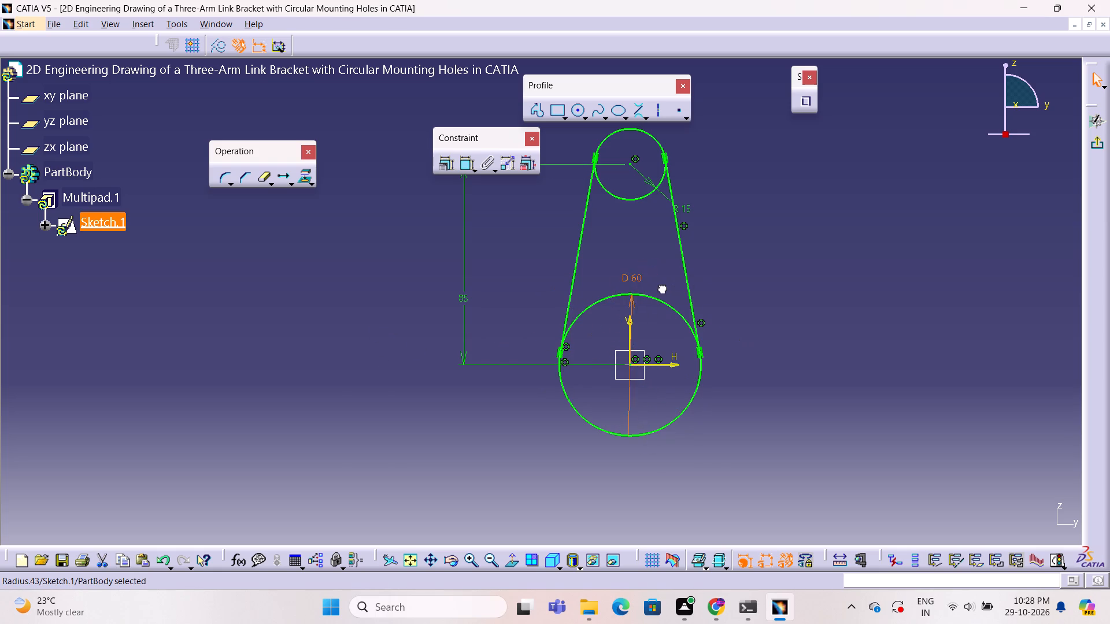
pyautogui.moveTo(660, 286); pyautogui.dragTo(661, 243)
pyautogui.moveTo(661, 243); pyautogui.dragTo(532, 272)
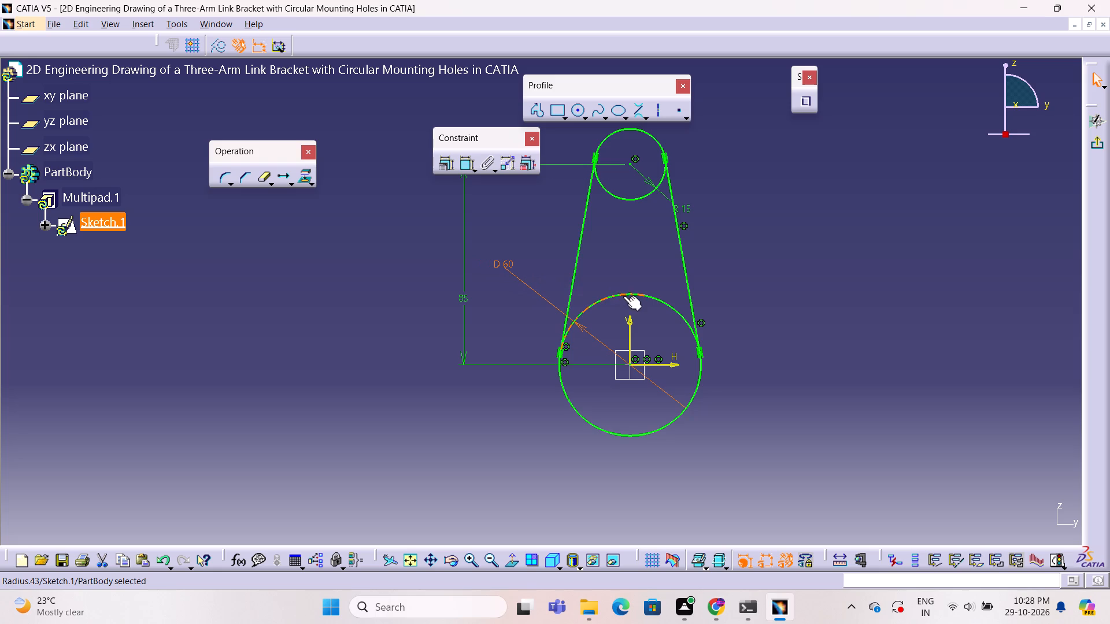
pyautogui.press('Escape')
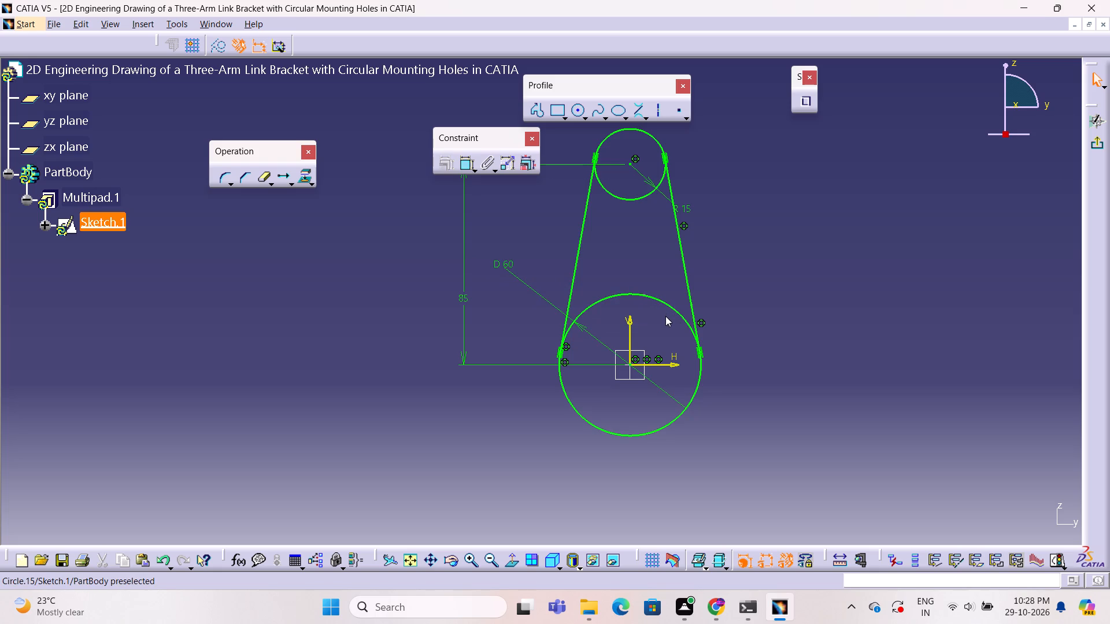
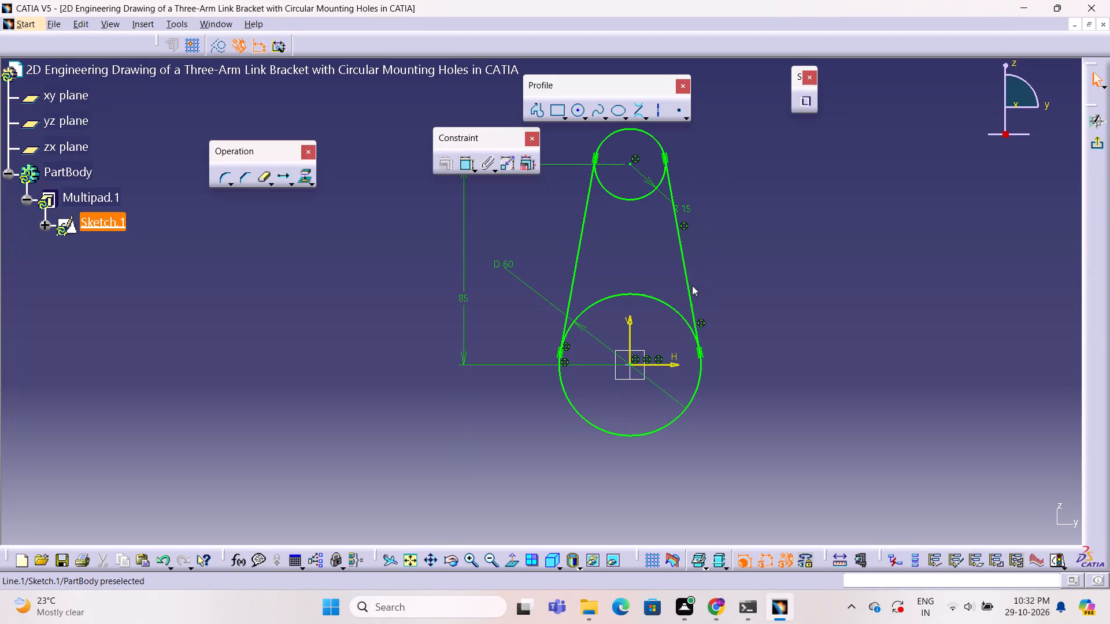
# Delete the upper arm's tangent line on the +H side, both arcs of its R 15 end circle and the circle's centre point.
pyautogui.click(692, 309)
pyautogui.keyDown('ctrl'); pyautogui.click(689, 292); pyautogui.keyUp('ctrl')
pyautogui.press('Delete')
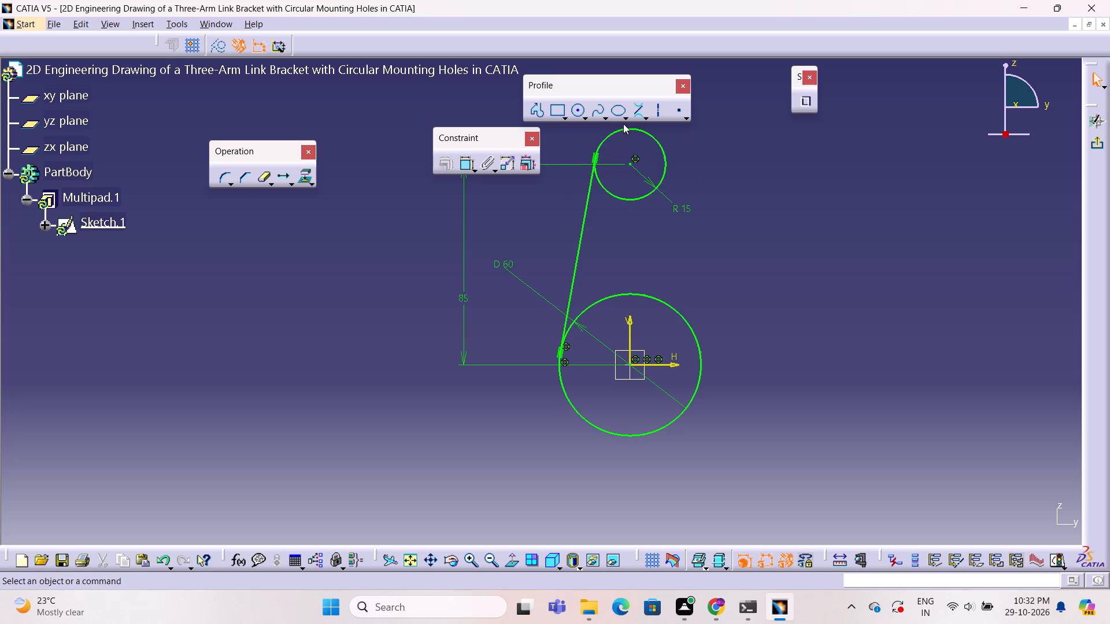
pyautogui.click(664, 179)
pyautogui.press('Delete')
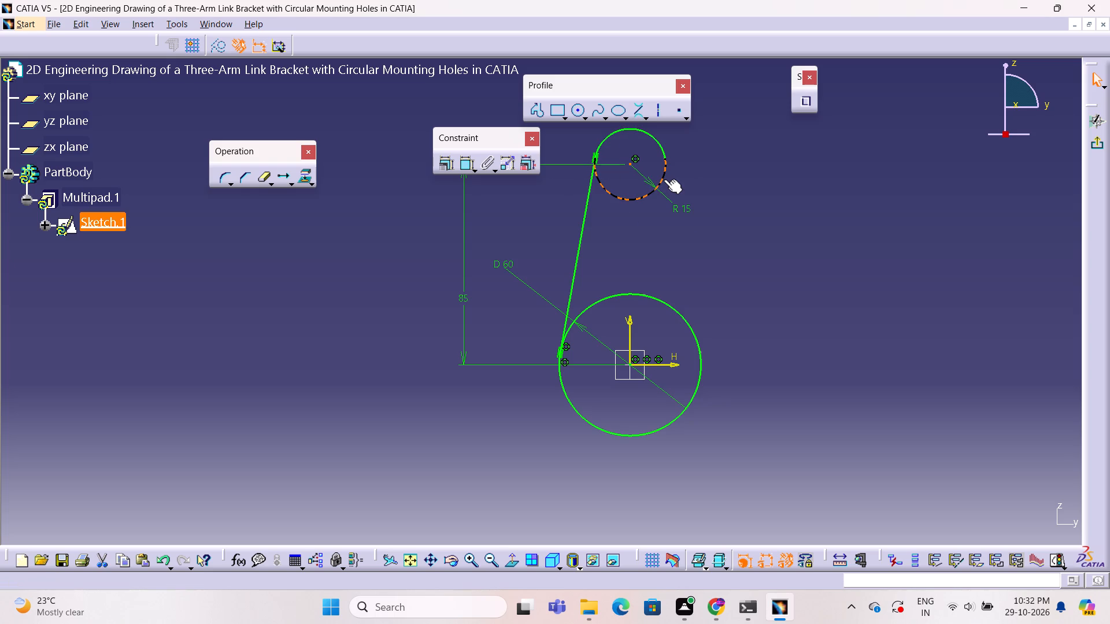
pyautogui.click(665, 150)
pyautogui.press('Delete')
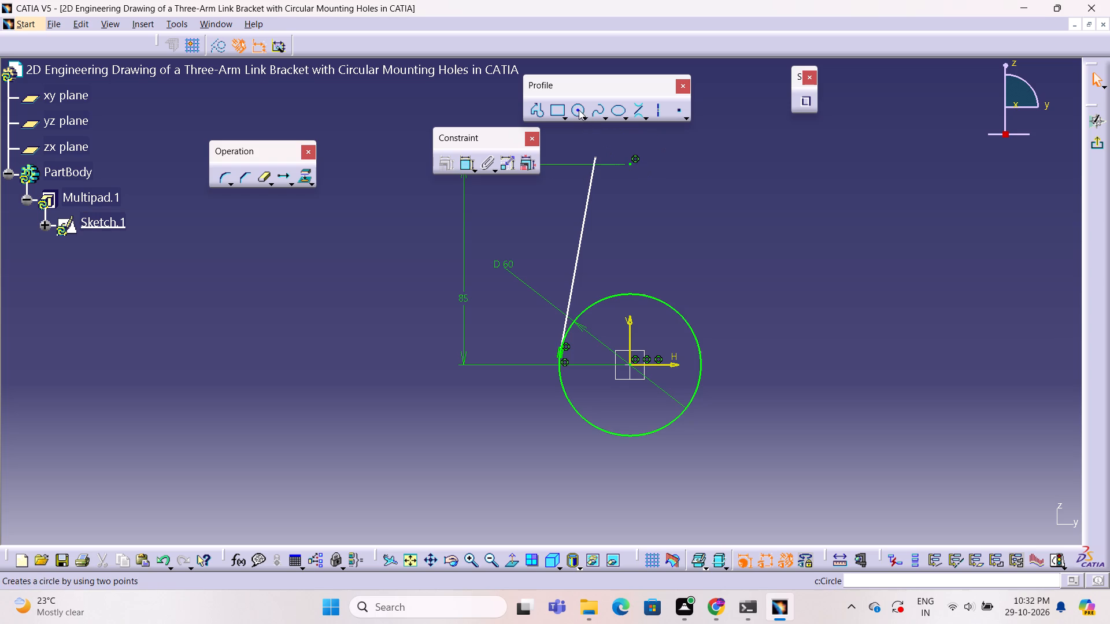
pyautogui.click(630, 163)
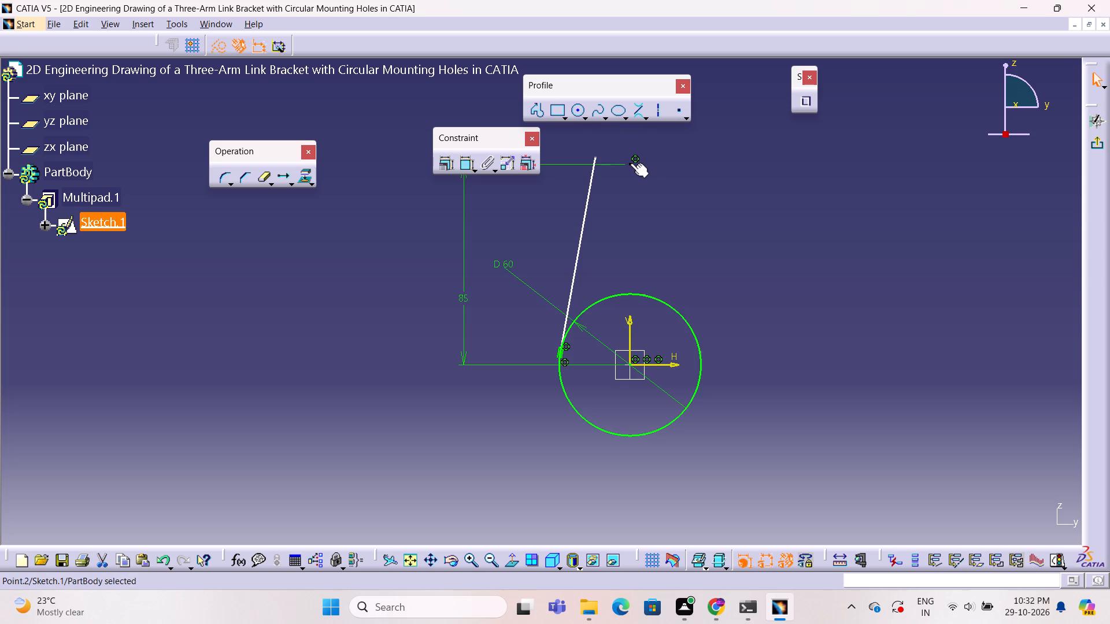
pyautogui.press('Delete')
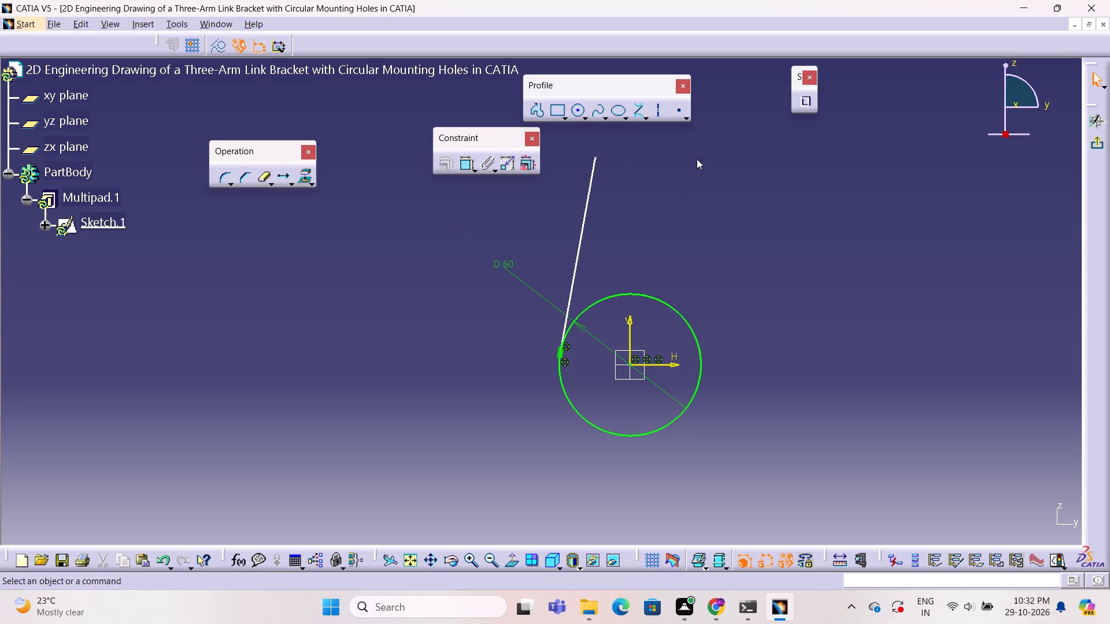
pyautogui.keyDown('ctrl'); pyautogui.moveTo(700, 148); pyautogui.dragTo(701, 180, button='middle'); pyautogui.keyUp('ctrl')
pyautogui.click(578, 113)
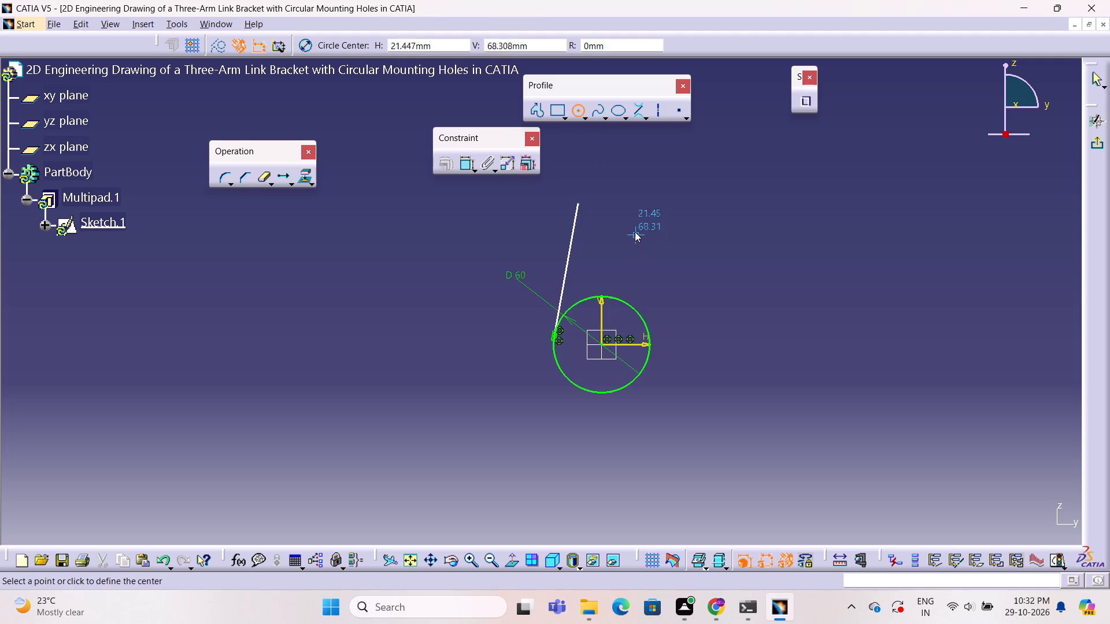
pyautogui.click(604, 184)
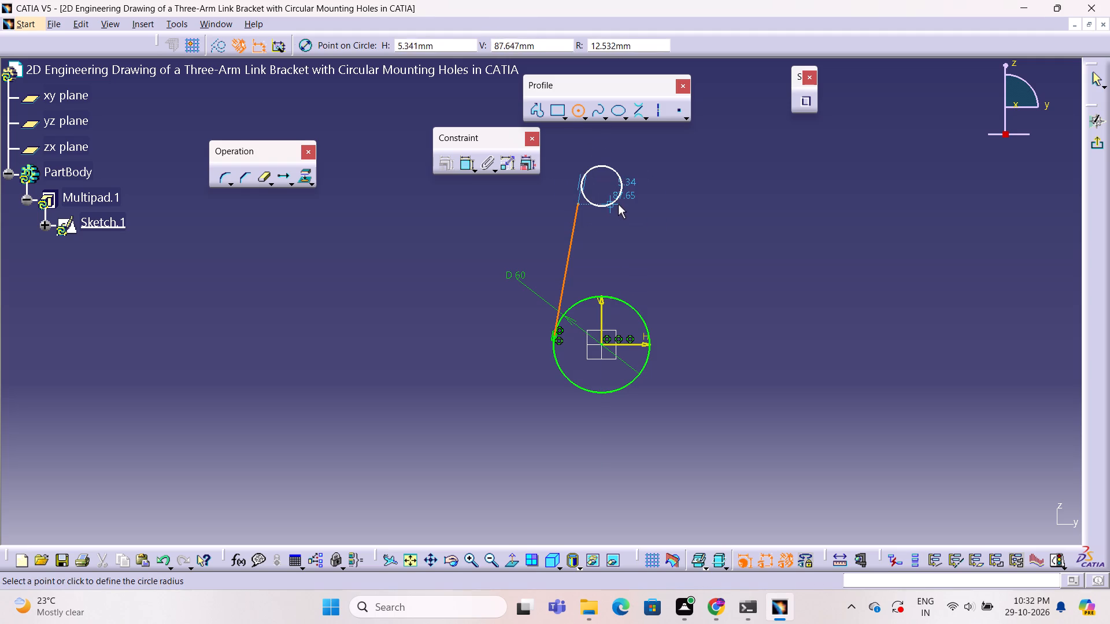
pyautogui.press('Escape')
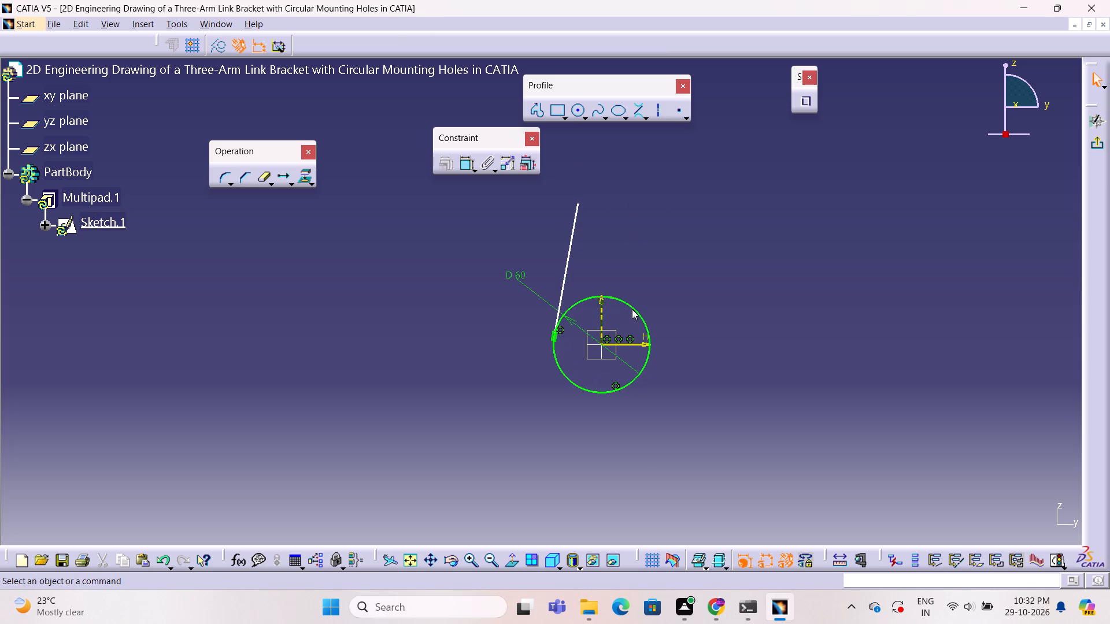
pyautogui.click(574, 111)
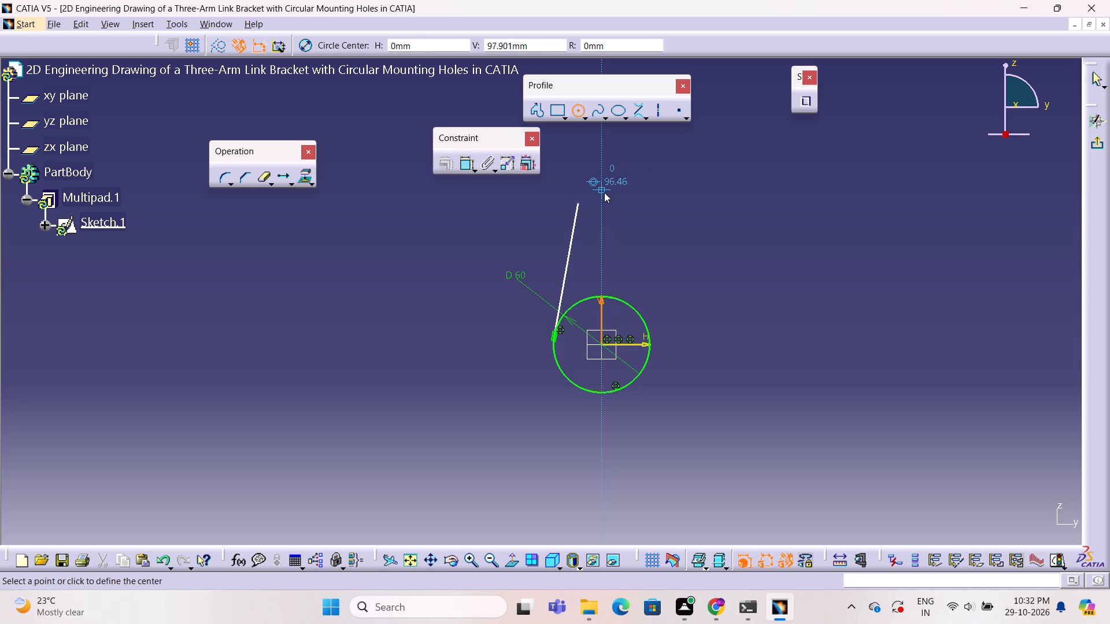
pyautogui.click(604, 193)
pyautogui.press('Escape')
# Draw a circle of about 17 mm radius centred on the vertical axis, about 92 mm above the origin.
pyautogui.click(575, 116)
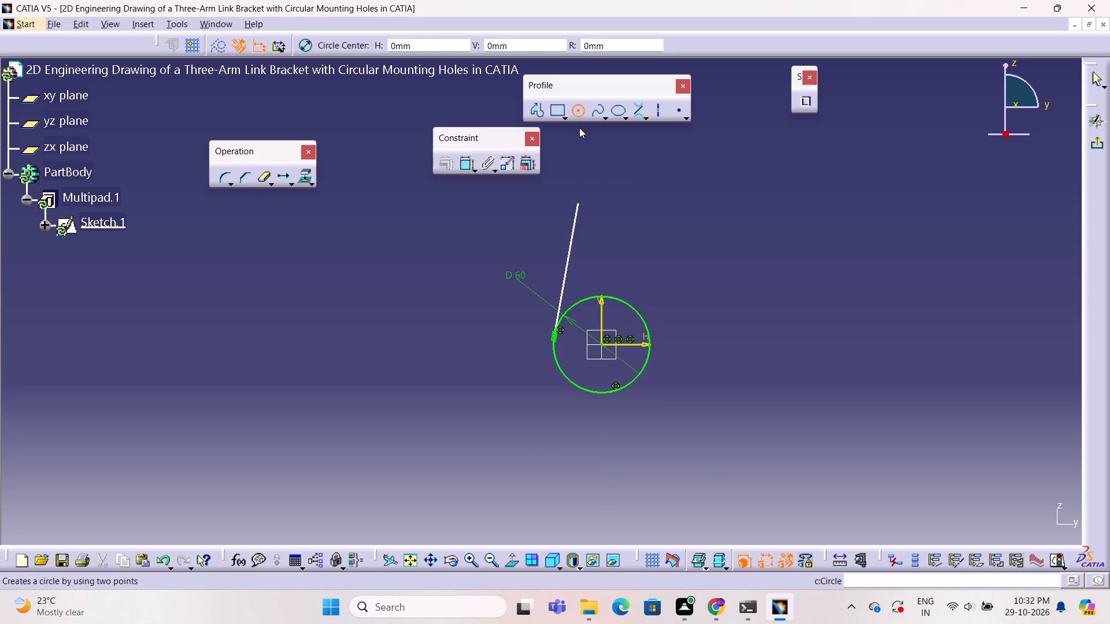
pyautogui.click(602, 197)
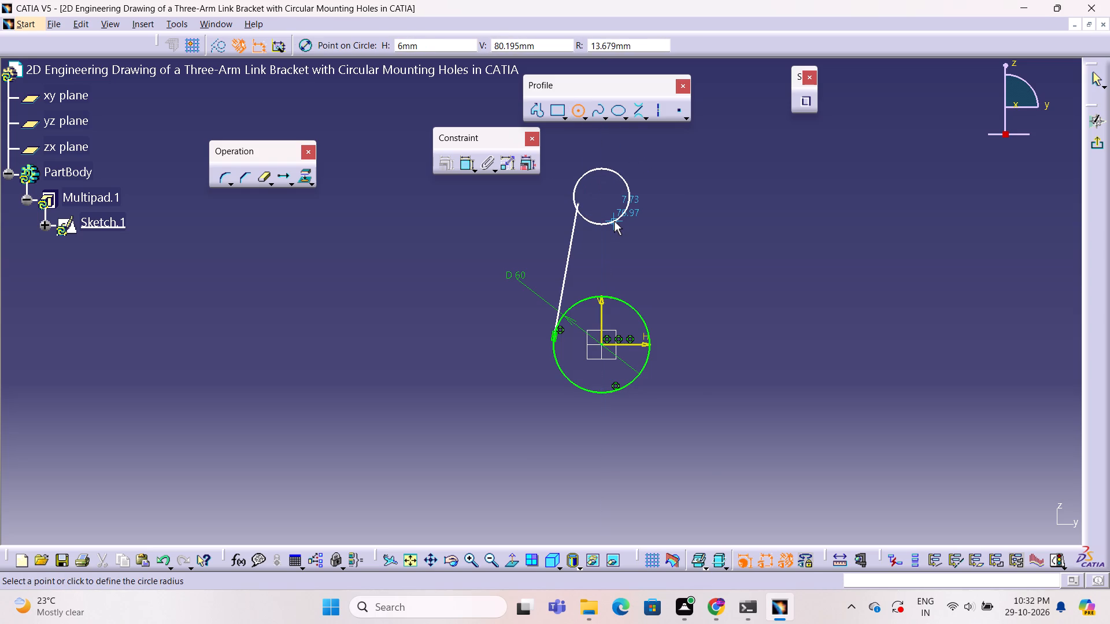
pyautogui.click(614, 221)
pyautogui.click(678, 228)
pyautogui.press('Escape')
# Dimension the new upper circle, switch the dimension from diameter to radius and set it to 15 mm.
pyautogui.click(467, 168)
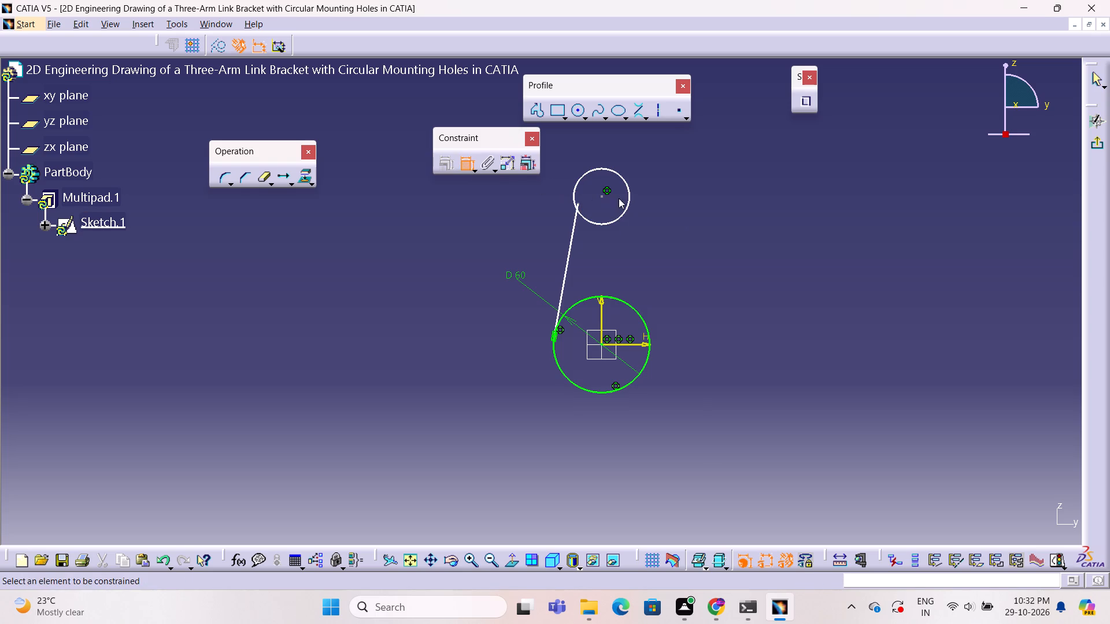
pyautogui.click(628, 189)
pyautogui.click(672, 162)
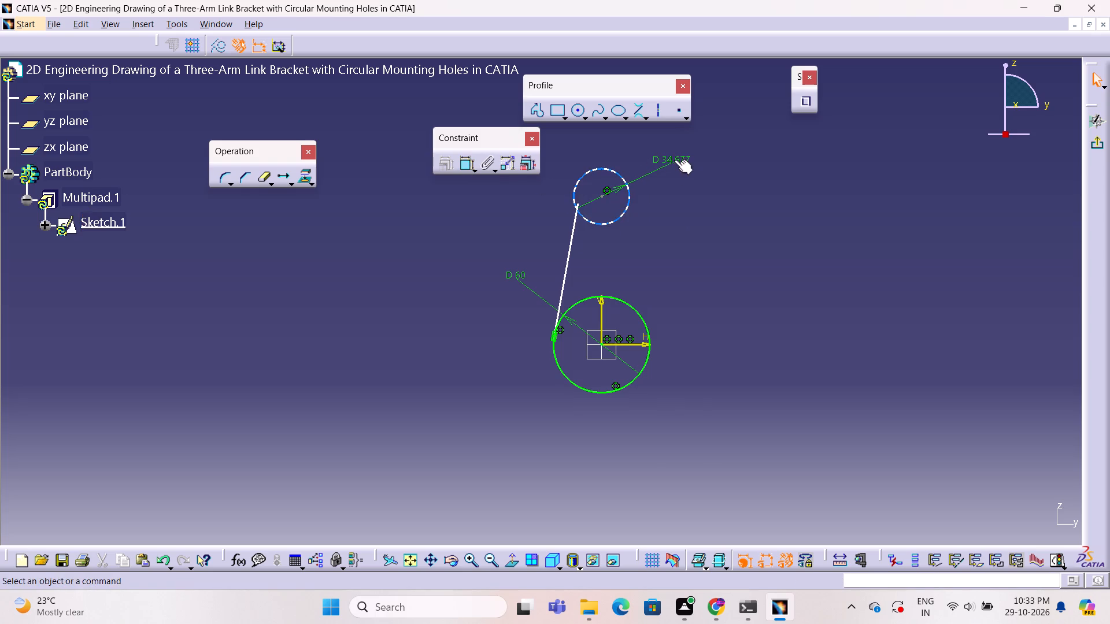
pyautogui.doubleClick(674, 159)
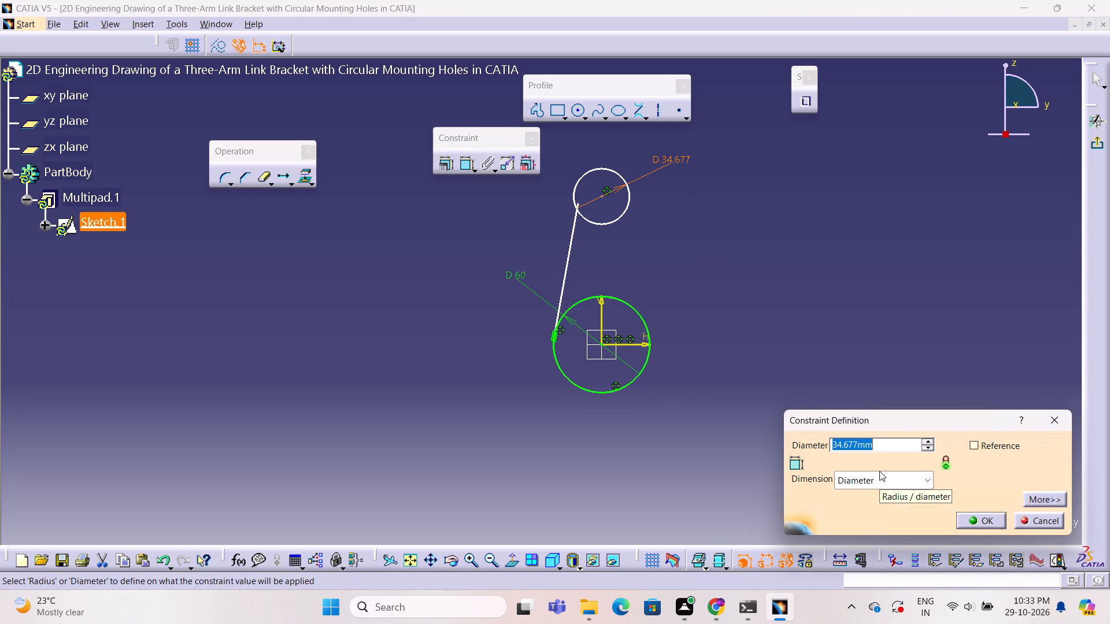
pyautogui.click(924, 481)
pyautogui.click(916, 497)
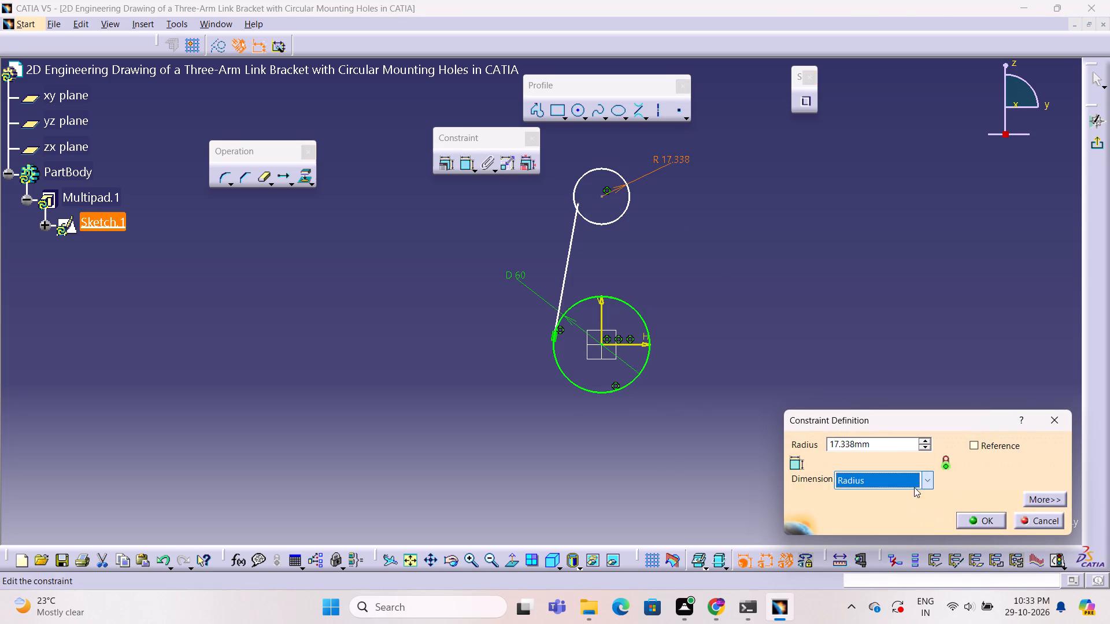
pyautogui.doubleClick(896, 448)
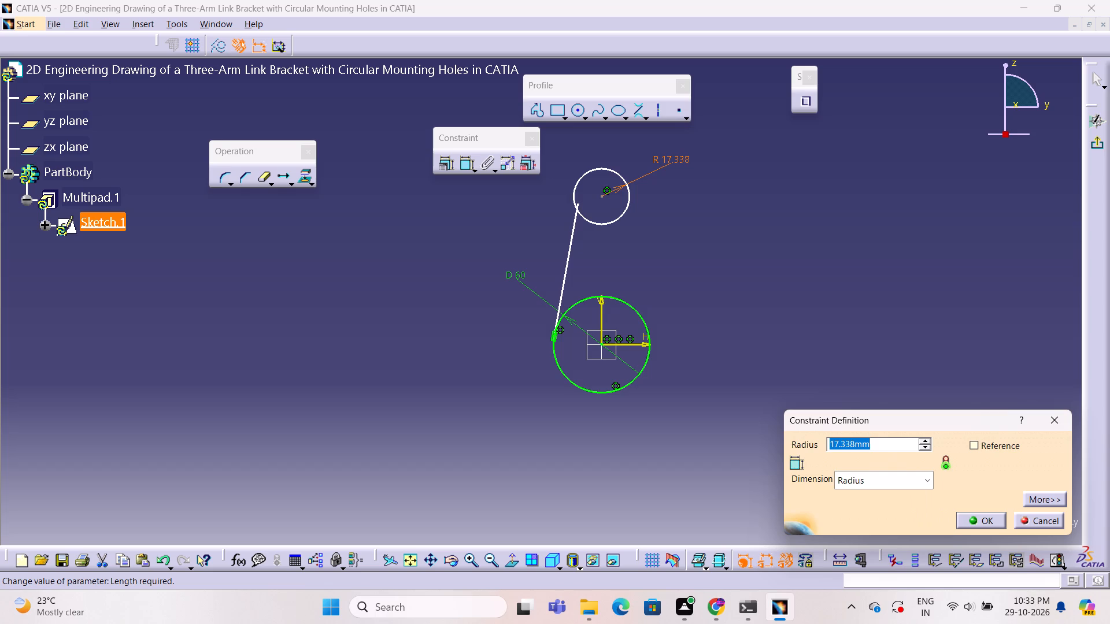
pyautogui.write('15')
pyautogui.click(985, 521)
pyautogui.click(848, 393)
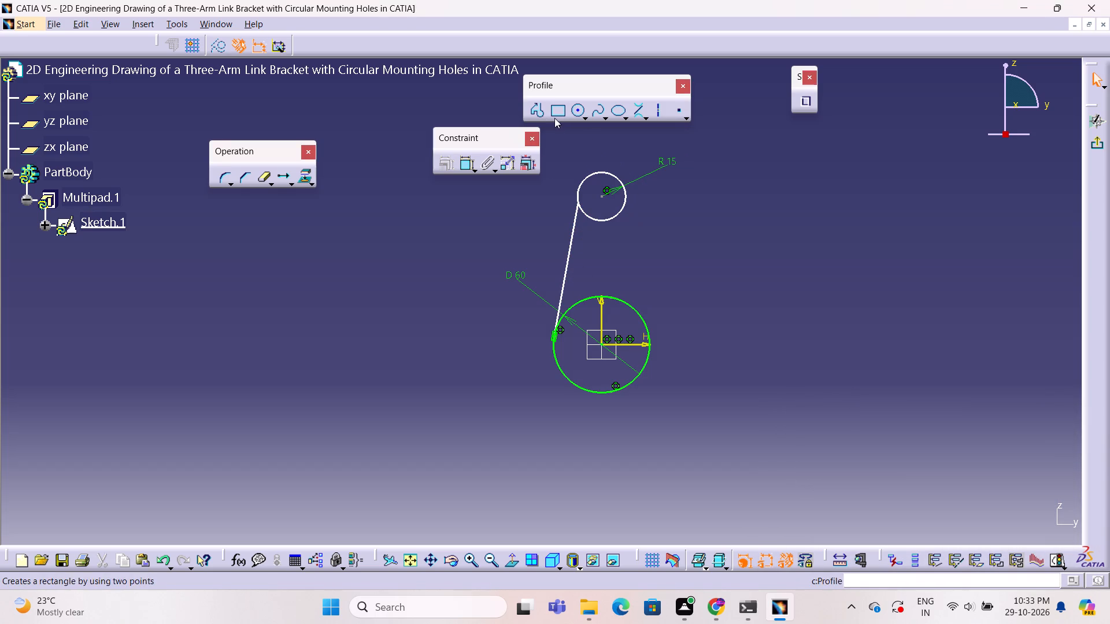
# Dimension the distance from the upper circle's centre to the origin and set it to 85 mm.
pyautogui.click(462, 161)
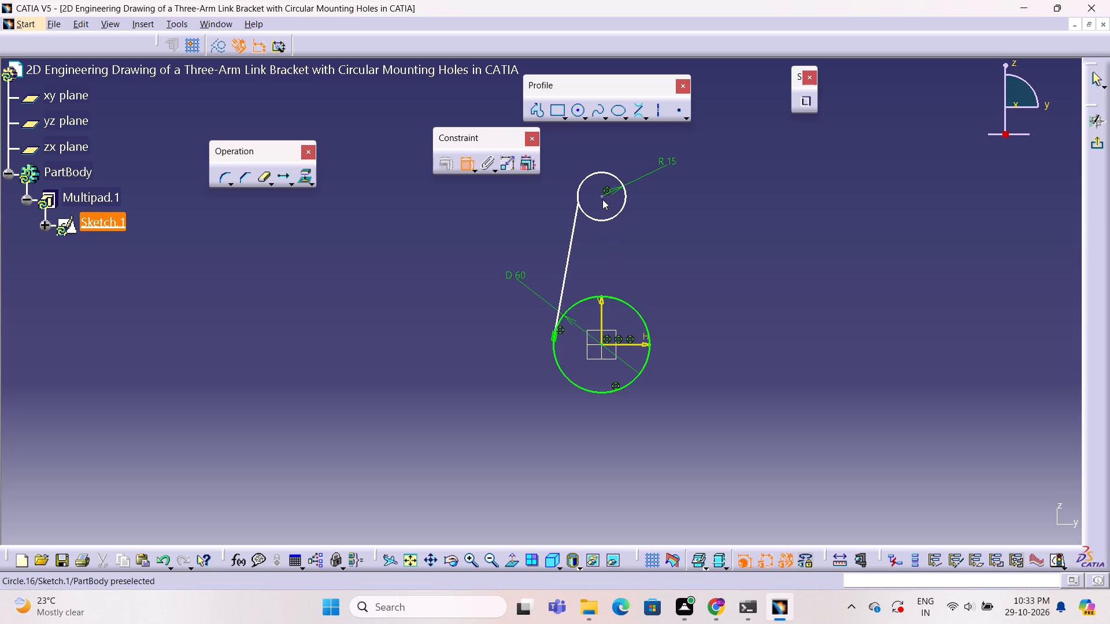
pyautogui.click(603, 195)
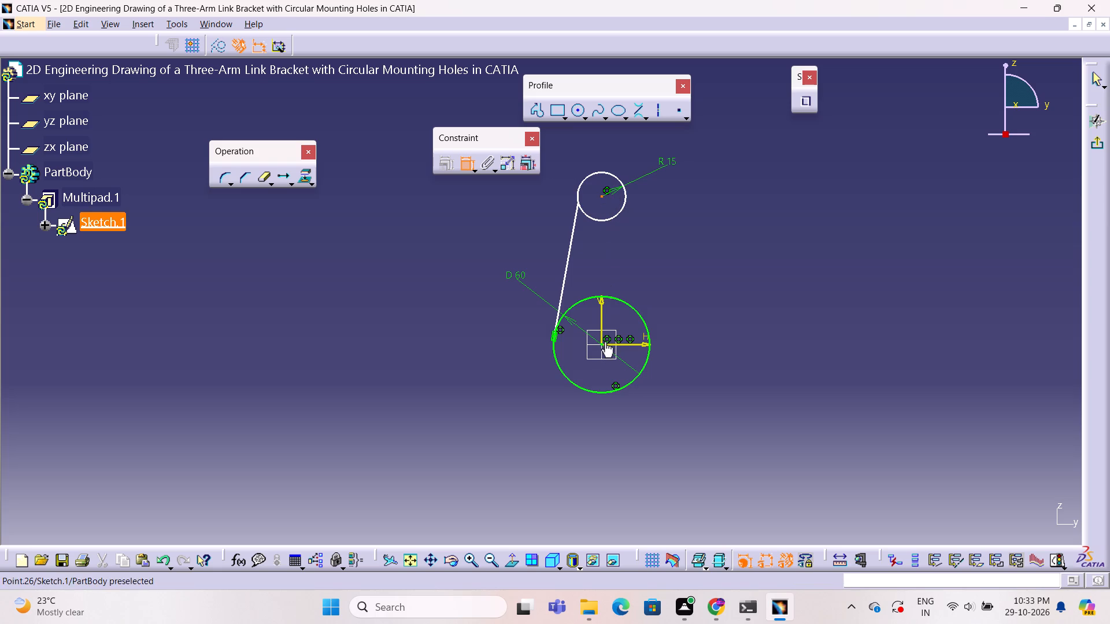
pyautogui.click(601, 346)
pyautogui.click(467, 282)
pyautogui.doubleClick(468, 279)
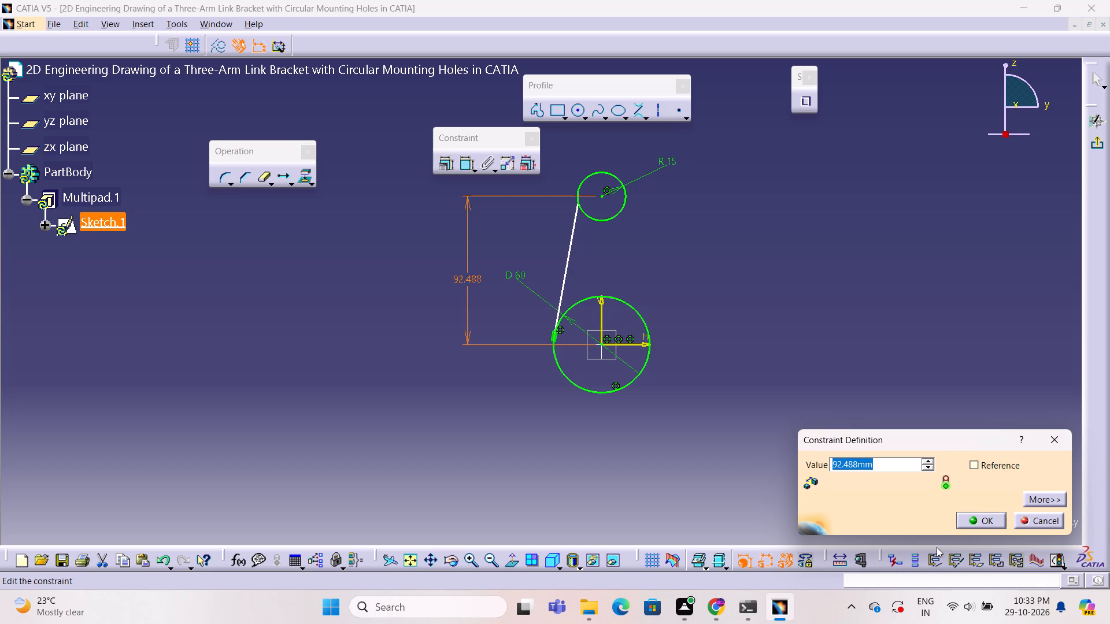
pyautogui.write('85')
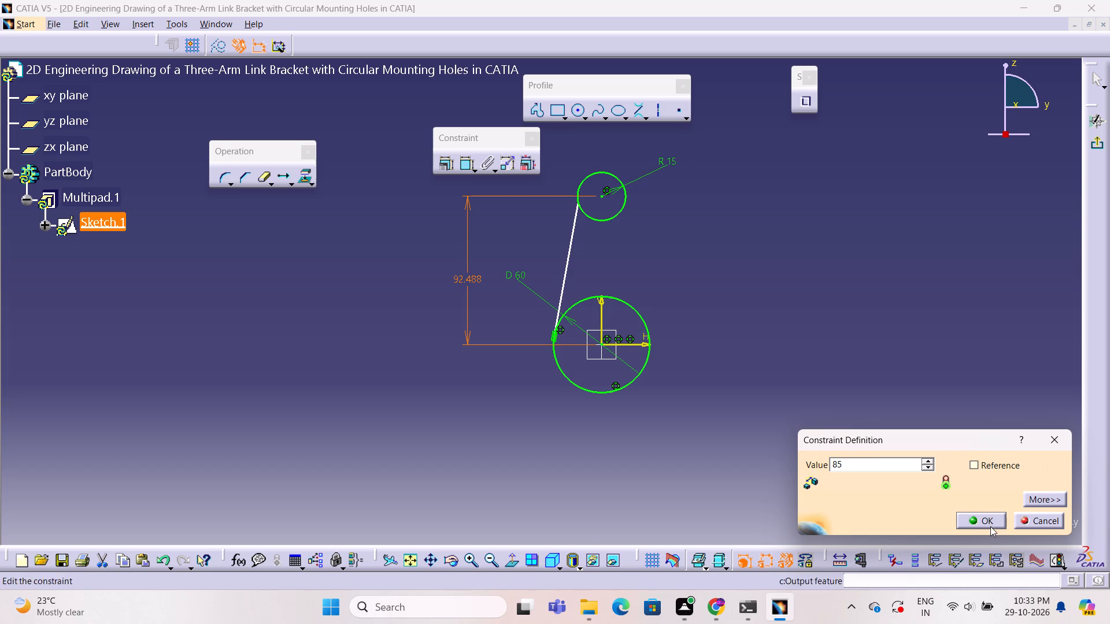
pyautogui.click(990, 525)
pyautogui.click(874, 492)
# Apply a tangency constraint between the upper circle and the remaining slanted arm line.
pyautogui.click(593, 230)
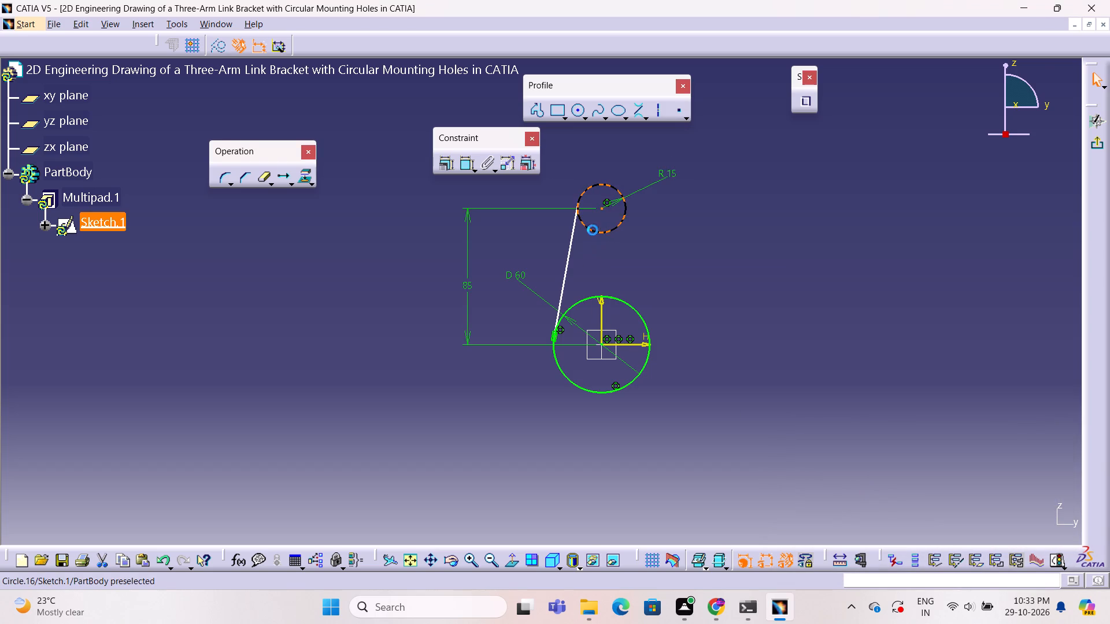
pyautogui.keyDown('ctrl'); pyautogui.click(568, 250); pyautogui.keyUp('ctrl')
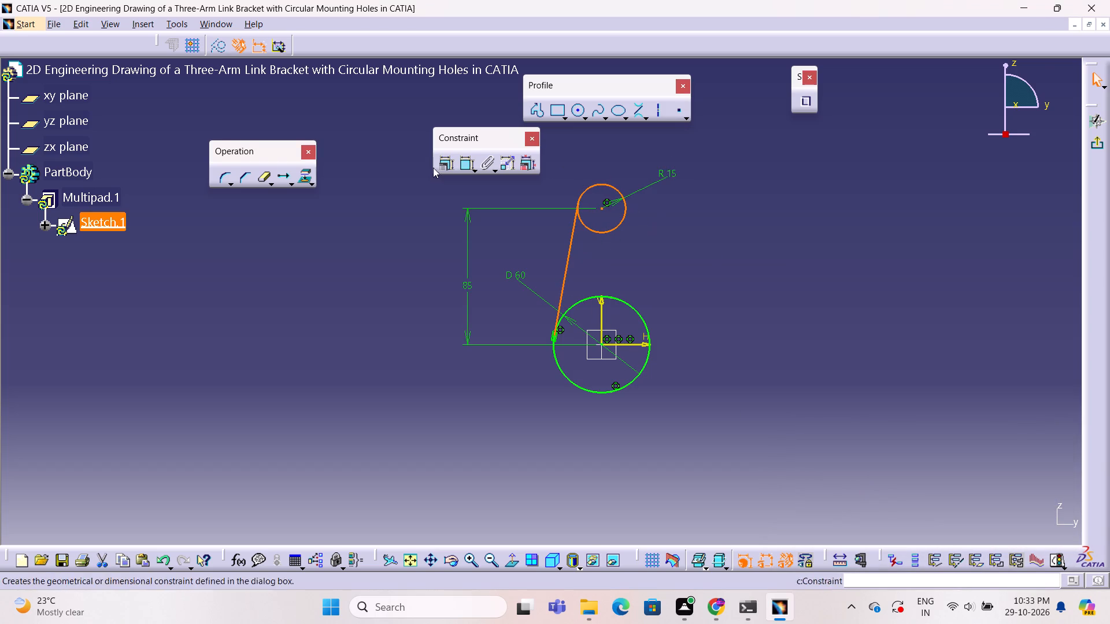
pyautogui.click(442, 166)
pyautogui.click(906, 232)
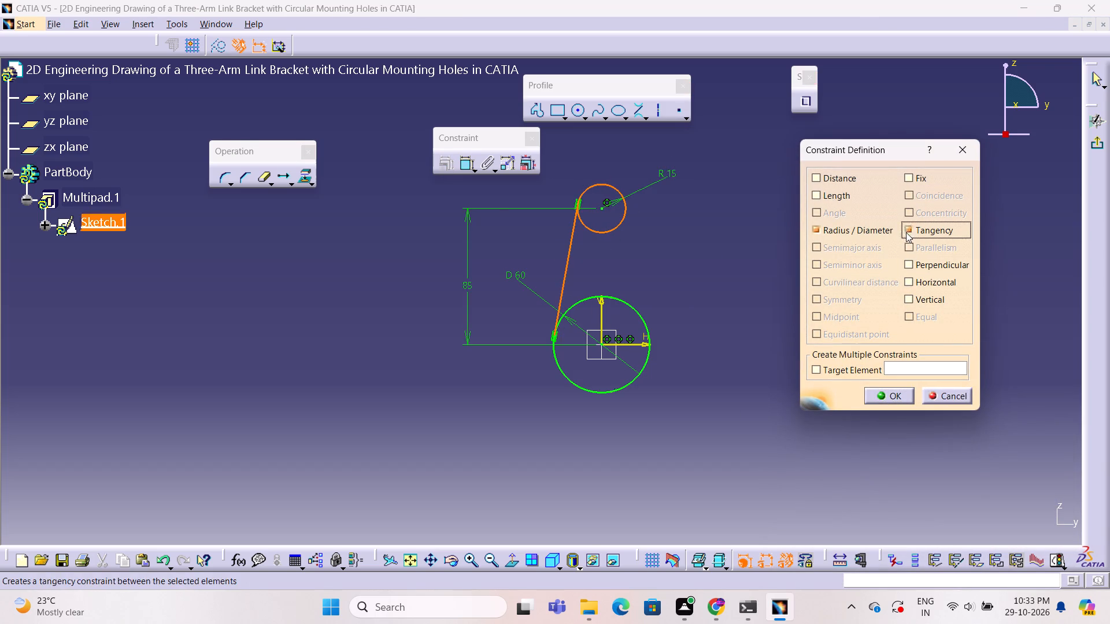
pyautogui.click(876, 396)
pyautogui.click(740, 333)
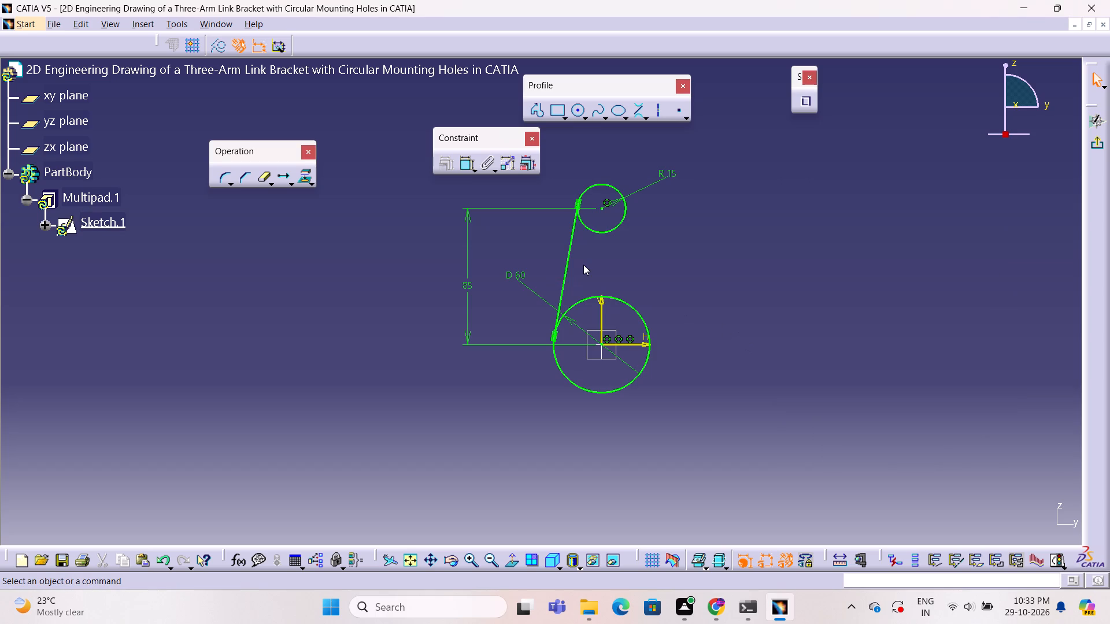
# Delete all three arcs of the large D 60 circle around the origin.
pyautogui.click(628, 303)
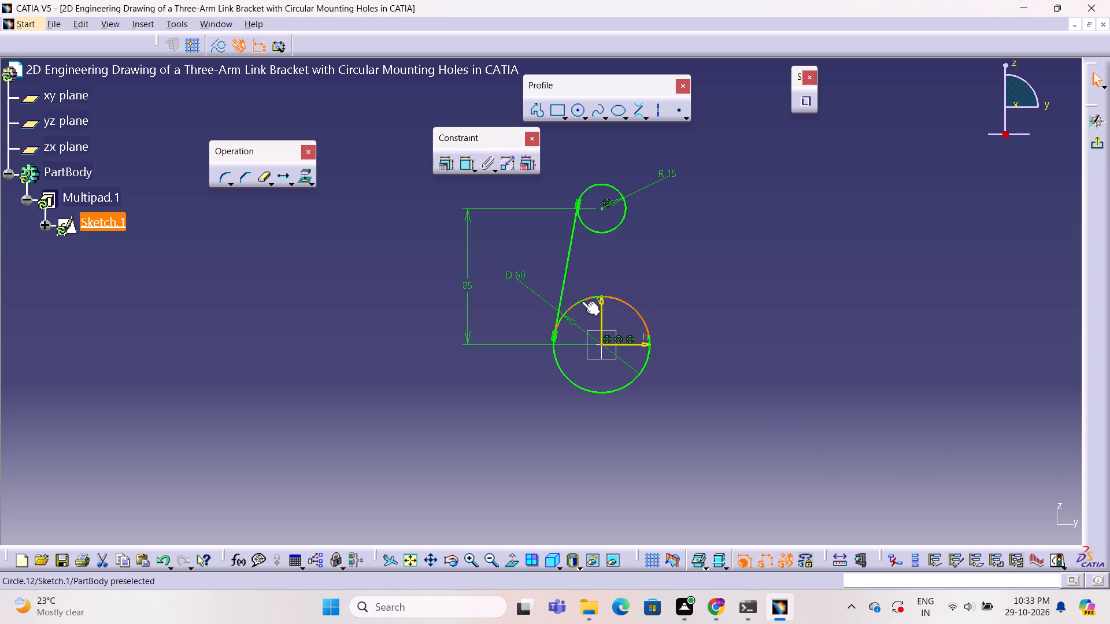
pyautogui.keyDown('ctrl'); pyautogui.click(582, 300); pyautogui.keyUp('ctrl')
pyautogui.keyDown('ctrl'); pyautogui.click(646, 363); pyautogui.keyUp('ctrl')
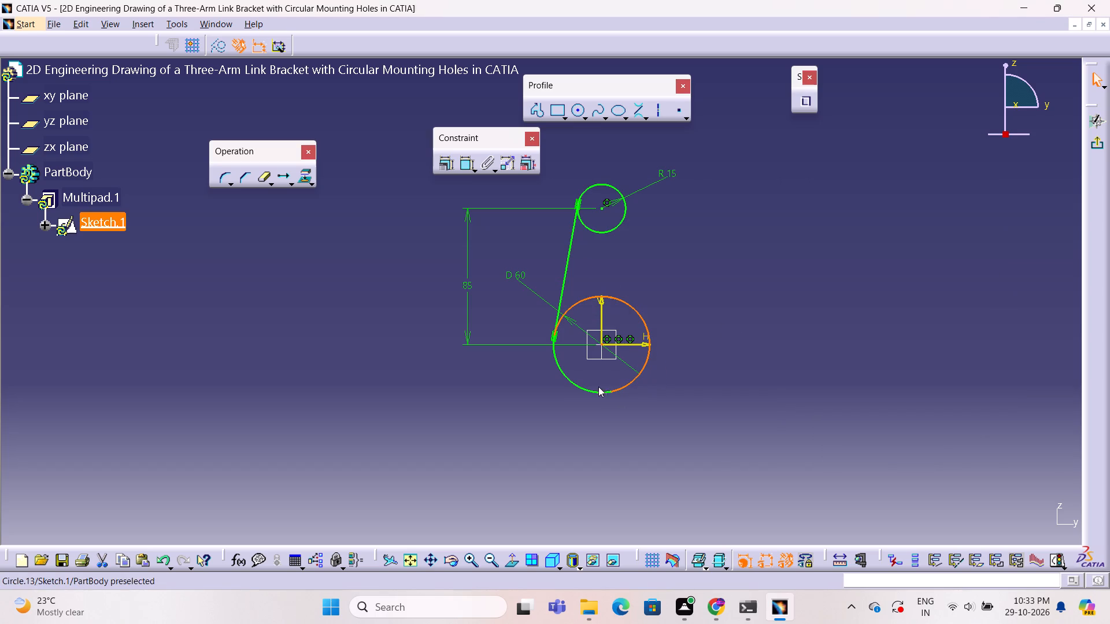
pyautogui.keyDown('ctrl'); pyautogui.click(587, 390); pyautogui.keyUp('ctrl')
pyautogui.press('Delete')
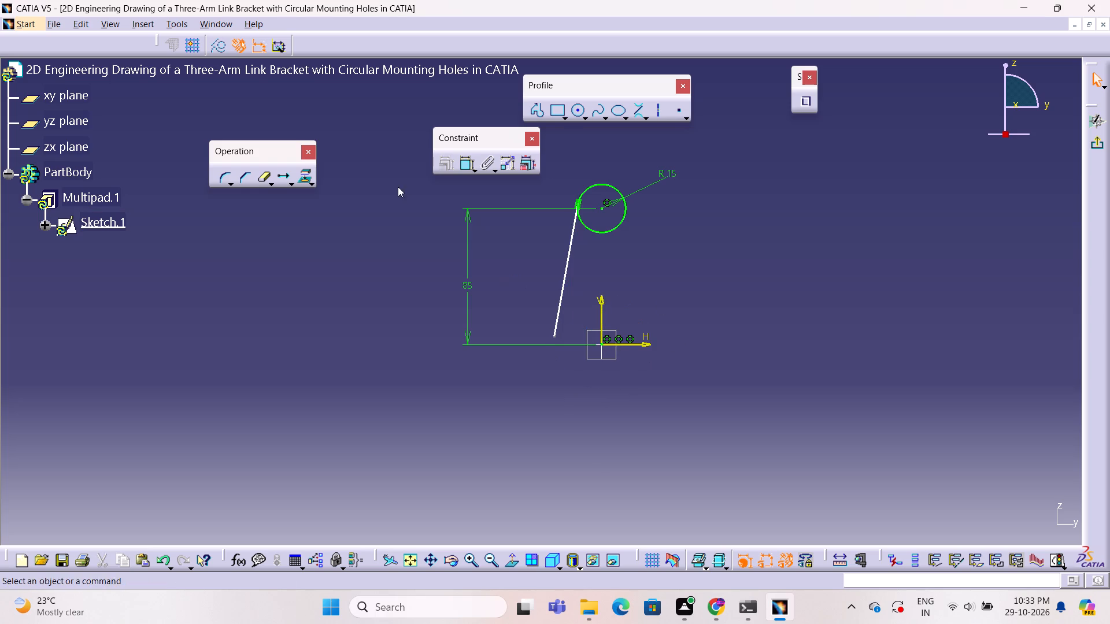
# Draw a 30 mm radius circle centred at the origin, tangent to the slanted line, and dimension its radius.
pyautogui.click(573, 112)
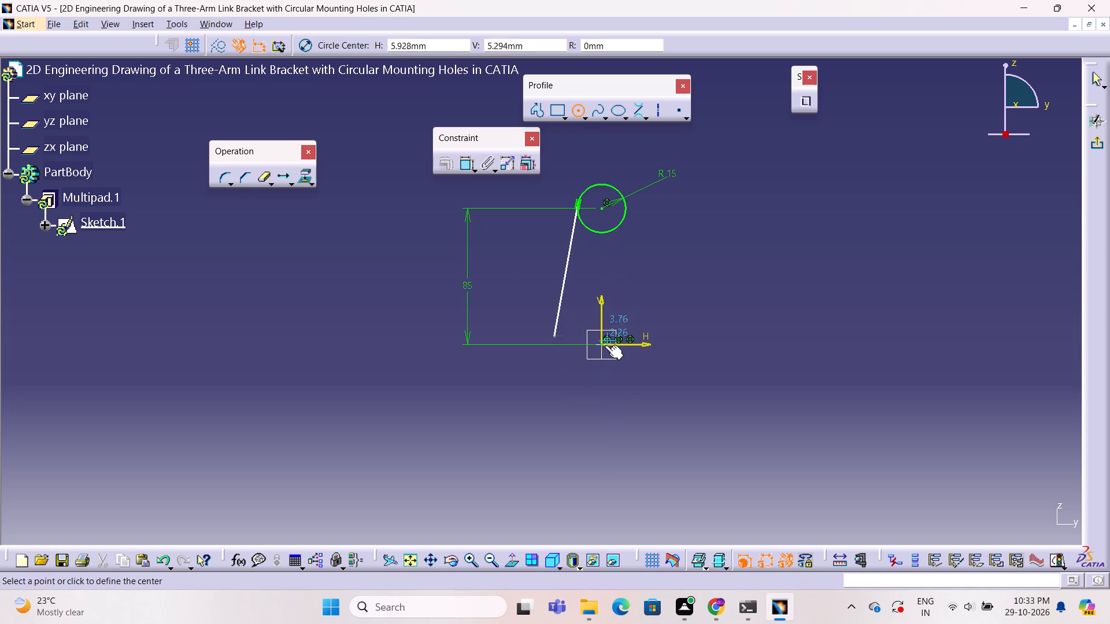
pyautogui.click(602, 347)
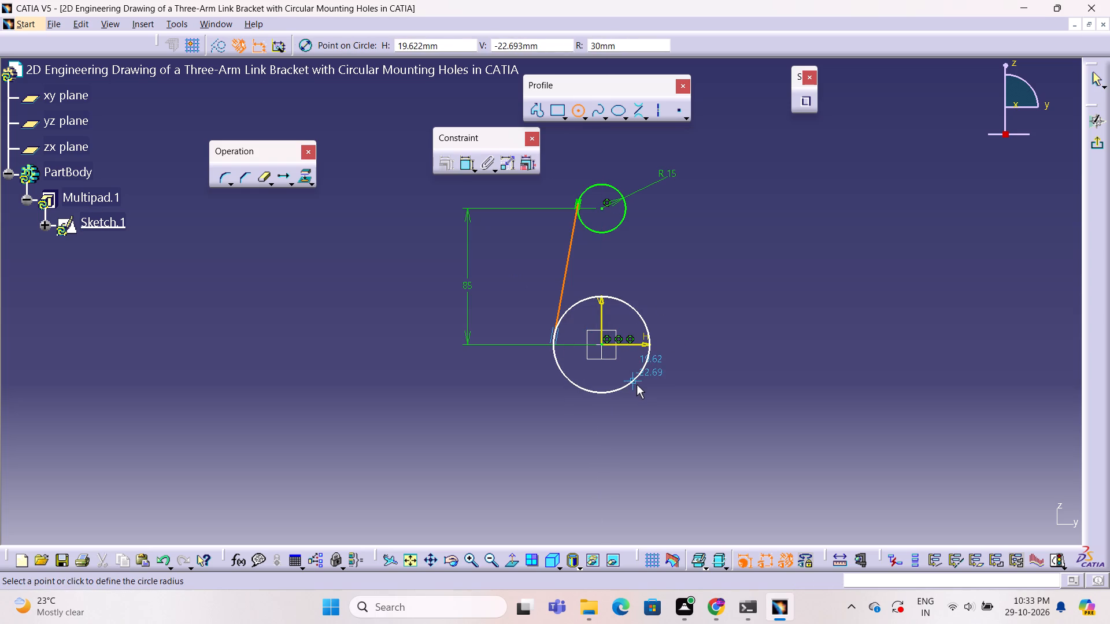
pyautogui.click(637, 385)
pyautogui.press('Escape')
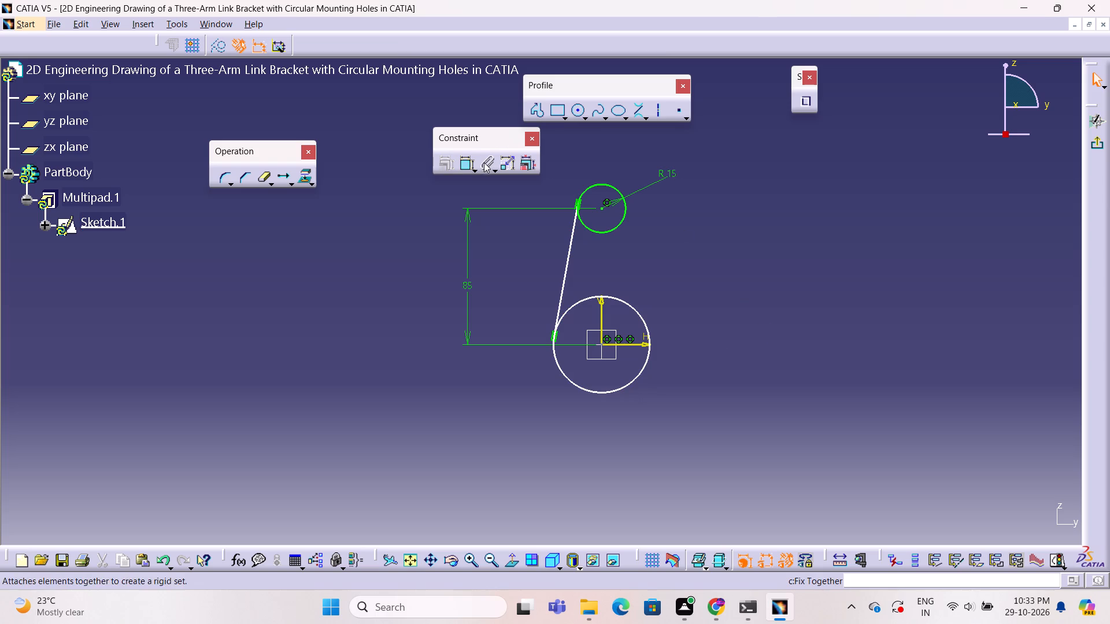
pyautogui.click(465, 167)
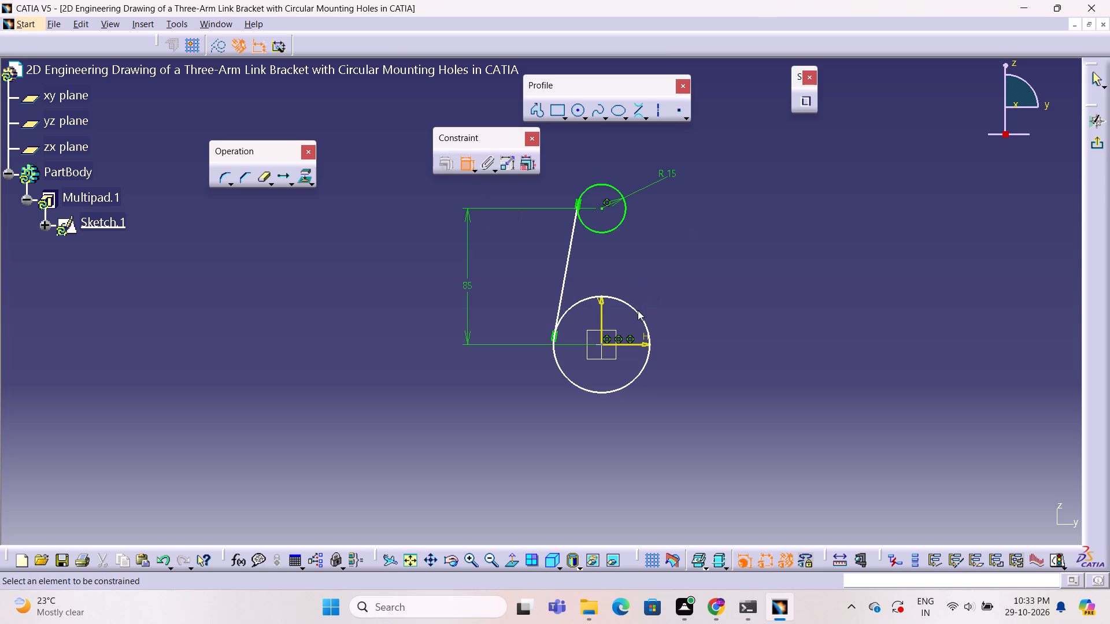
pyautogui.click(638, 313)
pyautogui.click(712, 289)
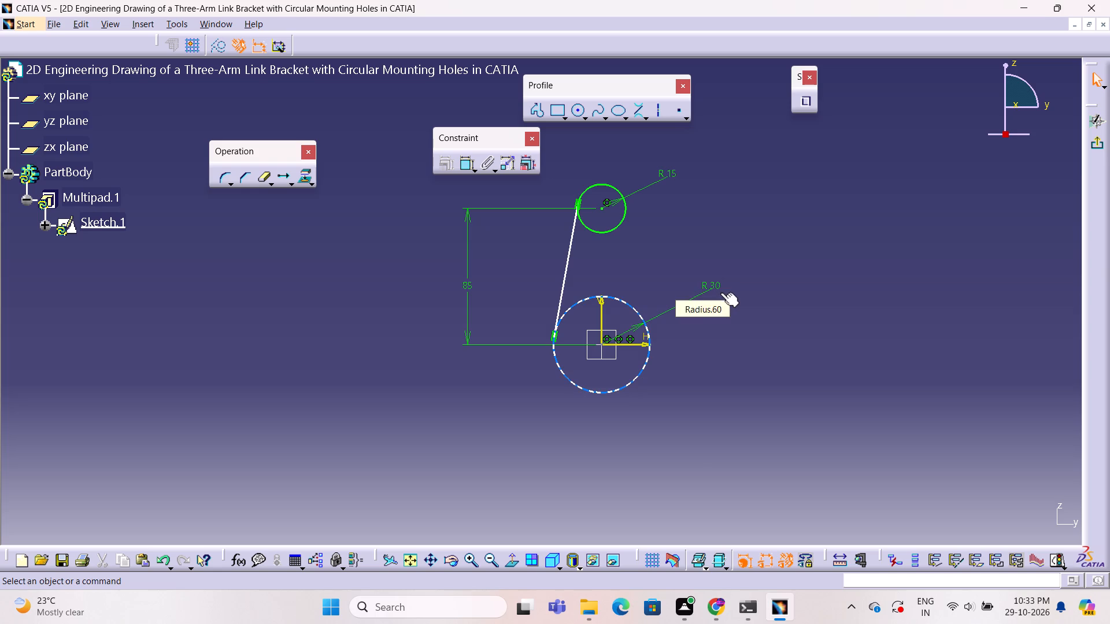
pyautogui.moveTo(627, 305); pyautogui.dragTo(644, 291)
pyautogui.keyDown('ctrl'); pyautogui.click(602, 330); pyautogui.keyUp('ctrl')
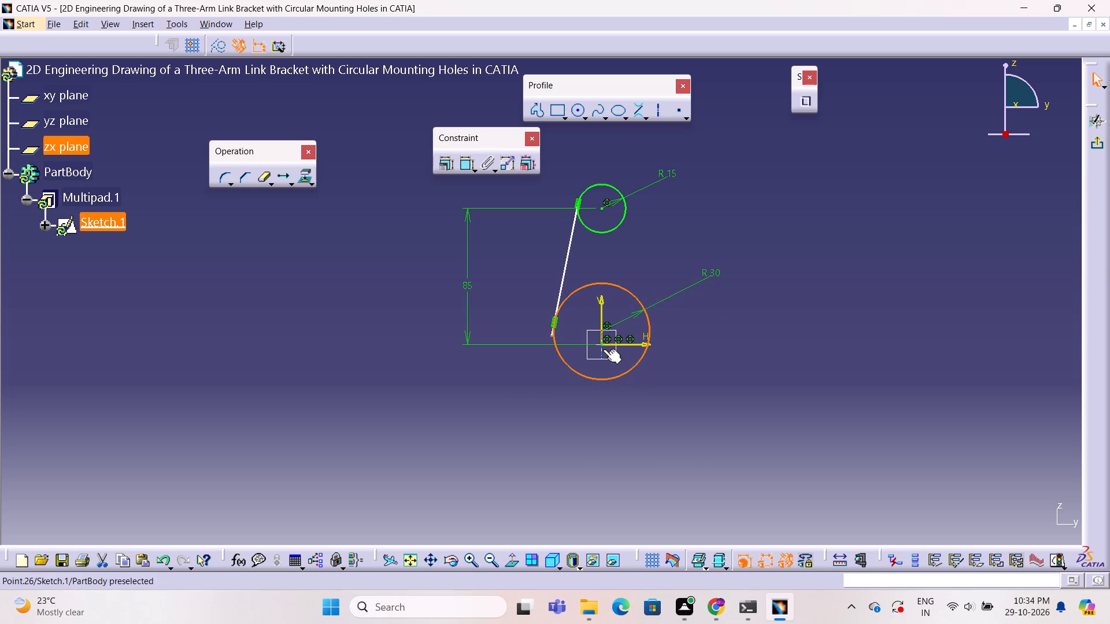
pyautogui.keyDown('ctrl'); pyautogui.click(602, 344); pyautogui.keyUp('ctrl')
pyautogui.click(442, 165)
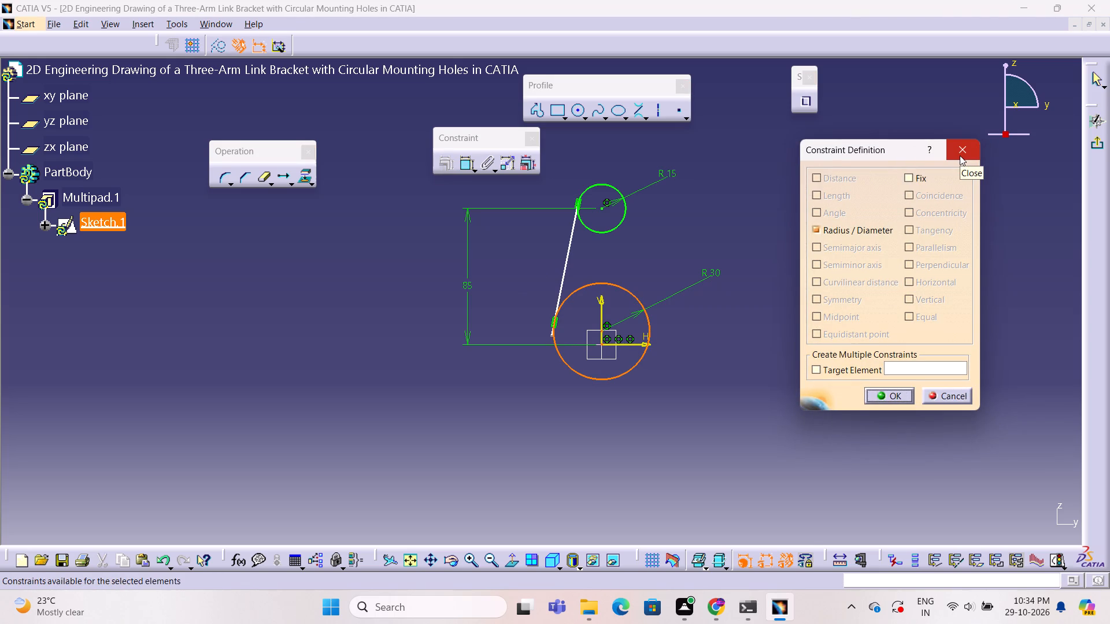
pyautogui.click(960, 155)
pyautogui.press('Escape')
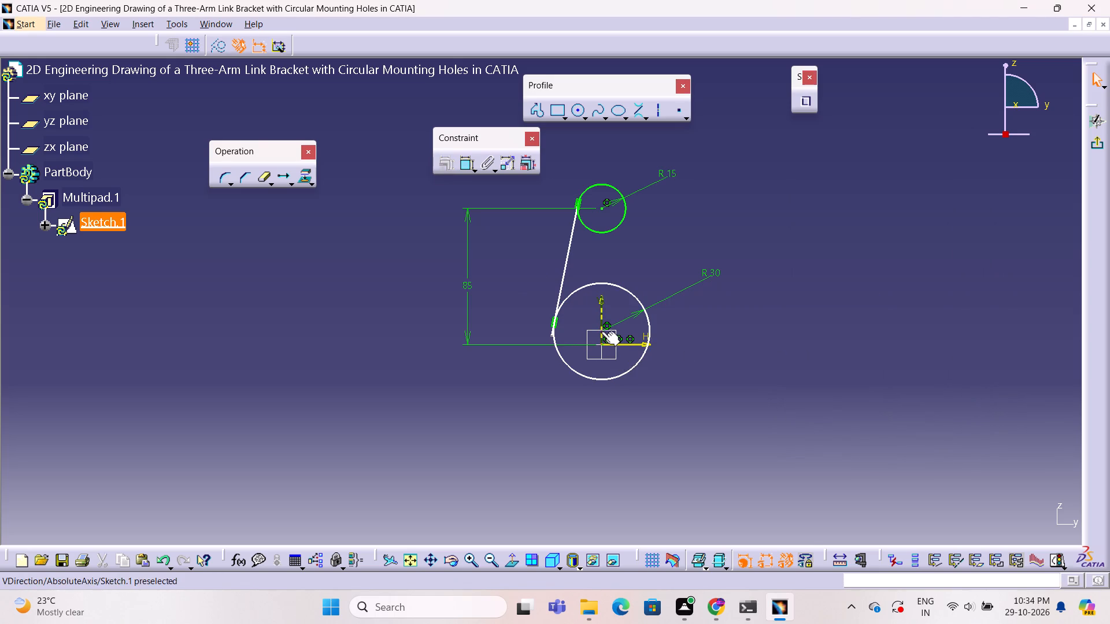
# Apply a coincidence constraint between the R 30 circle's centre and the sketch origin.
pyautogui.click(601, 330)
pyautogui.keyDown('ctrl'); pyautogui.click(602, 345); pyautogui.keyUp('ctrl')
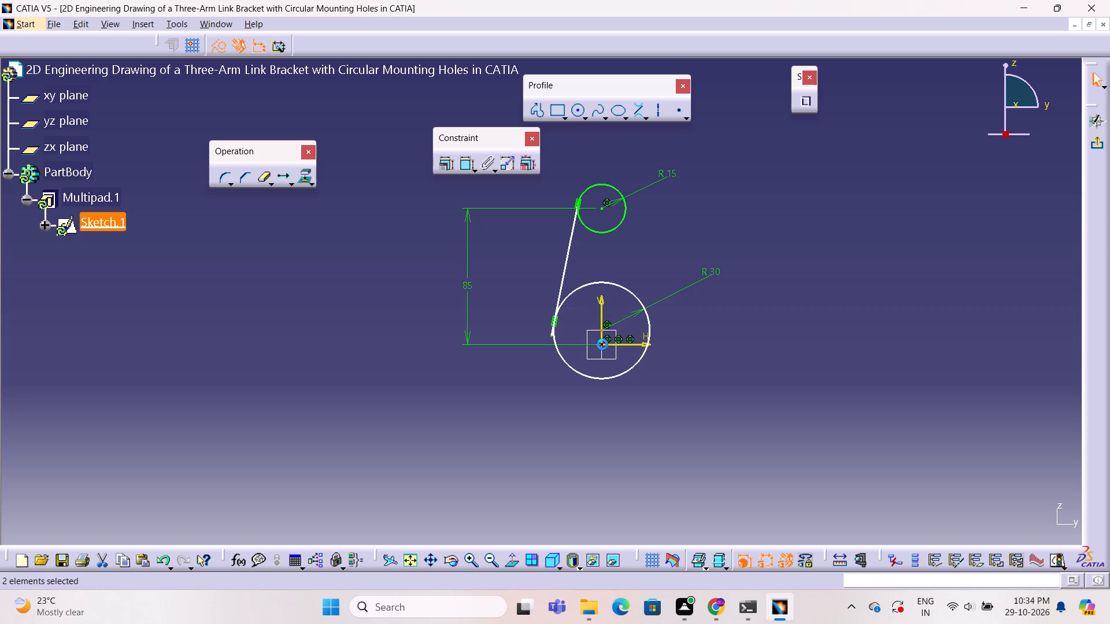
pyautogui.click(447, 164)
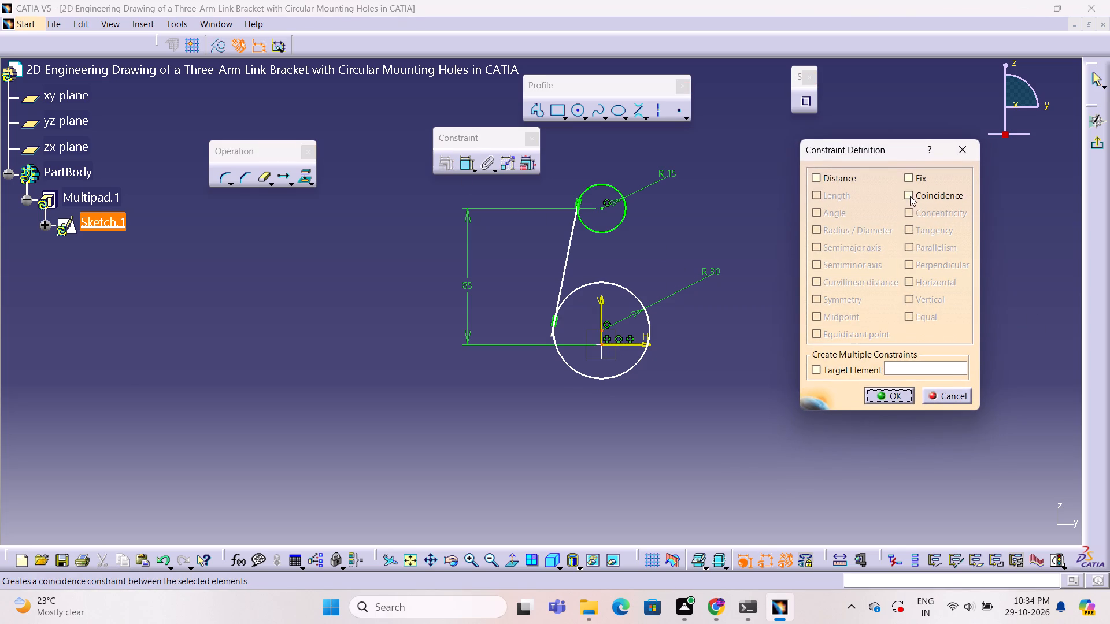
pyautogui.click(910, 196)
pyautogui.click(893, 399)
pyautogui.click(772, 398)
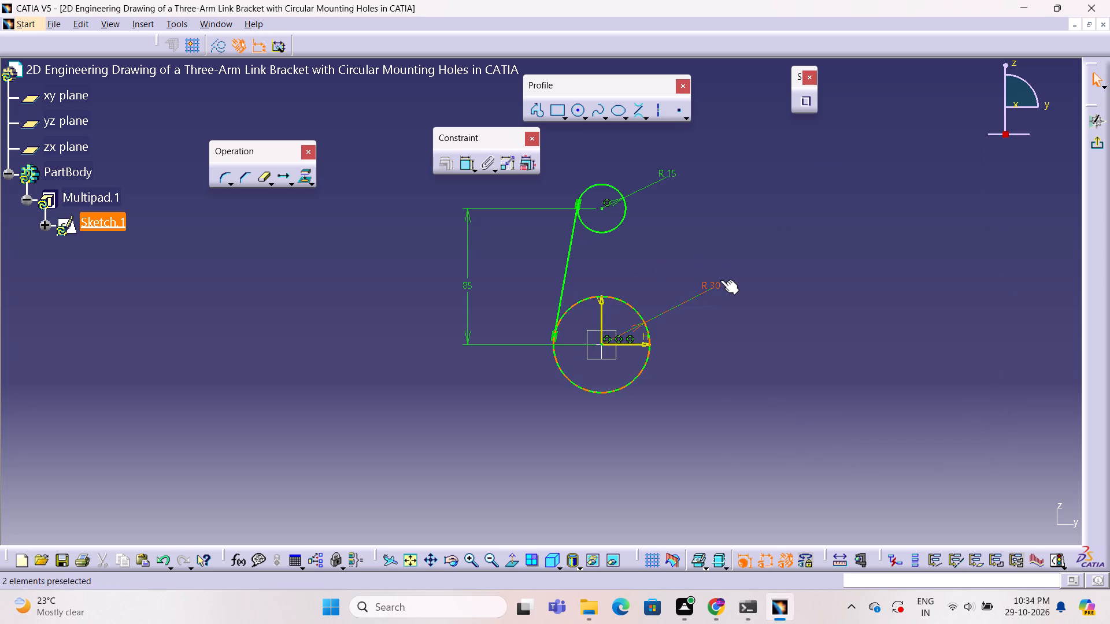
# Draw a bi-tangent line joining the right sides of the R 15 and R 30 circles.
pyautogui.click(635, 116)
pyautogui.click(618, 220)
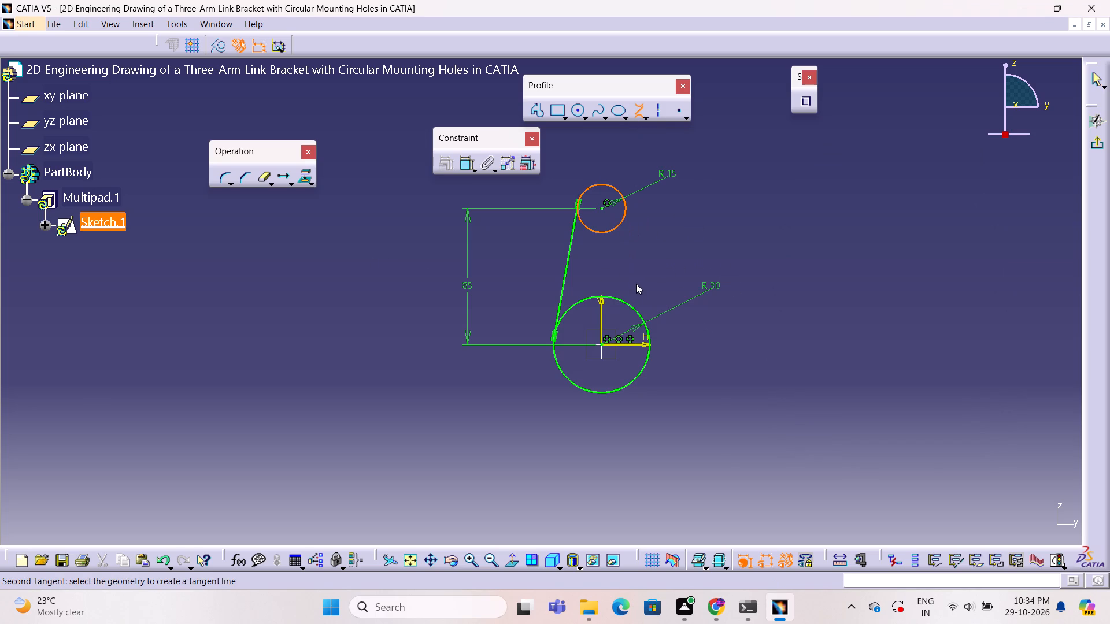
pyautogui.click(637, 311)
pyautogui.click(661, 257)
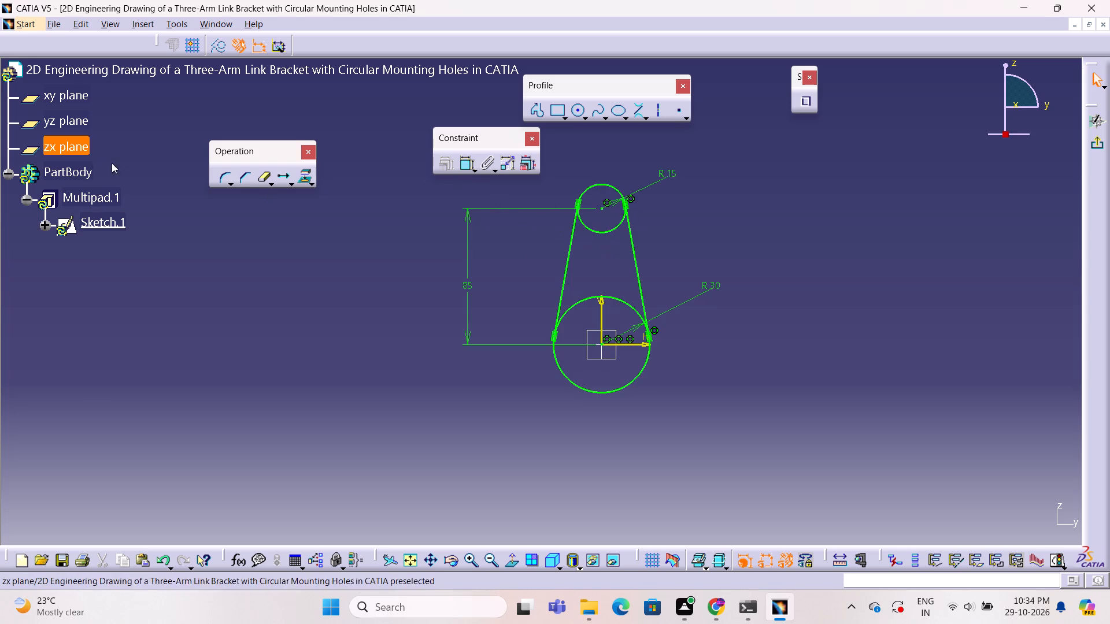
# Break the R 30 and R 15 circles at their tangent line endpoints with Quick Trim, keeping all the arcs.
pyautogui.click(261, 183)
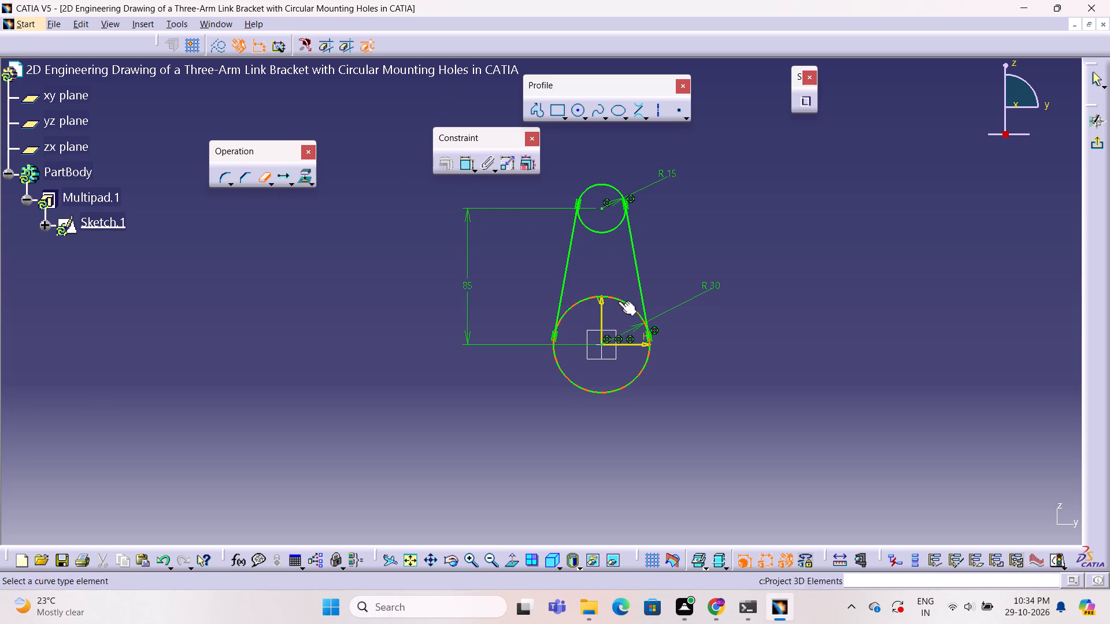
pyautogui.click(620, 300)
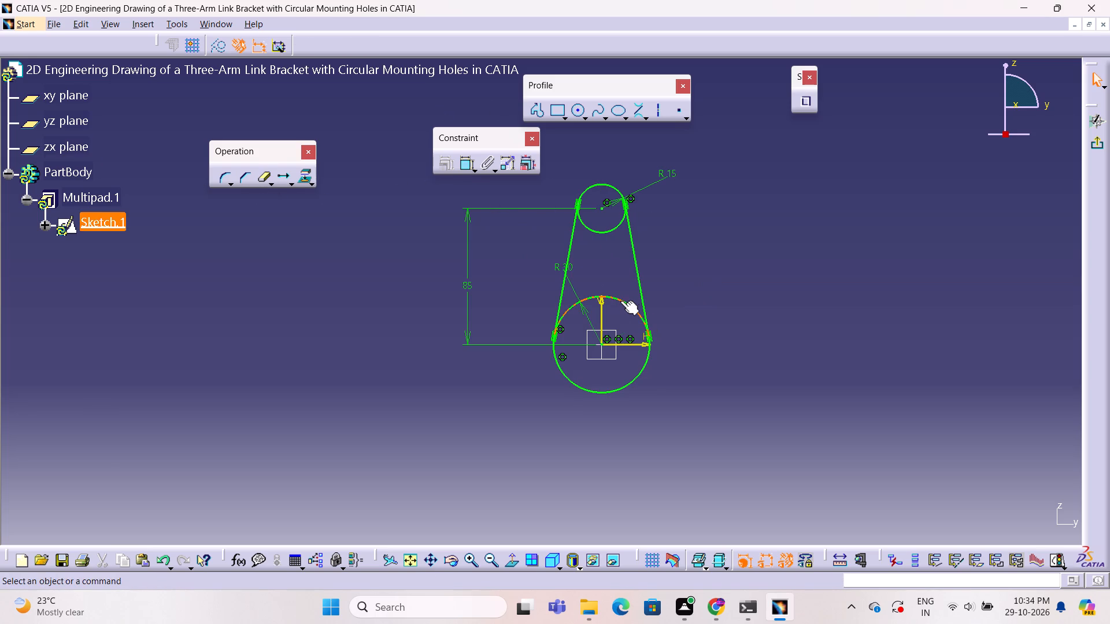
pyautogui.click(260, 178)
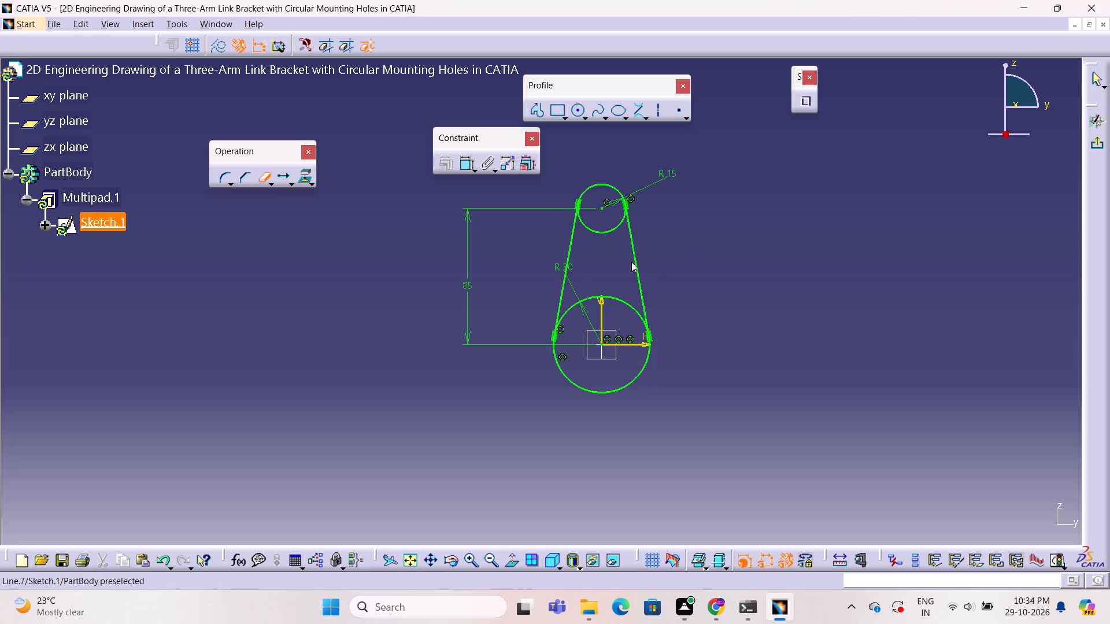
pyautogui.click(612, 229)
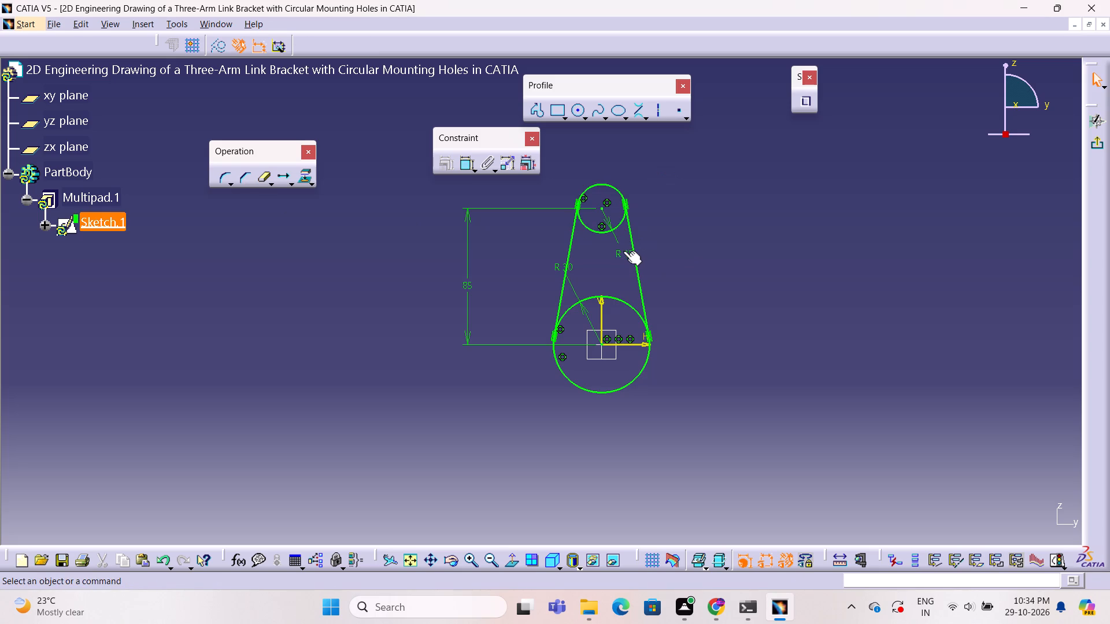
# Reposition the R 15 and R 30 radius dimensions to the left of the upper arm, clear of each other.
pyautogui.moveTo(609, 221); pyautogui.dragTo(486, 212)
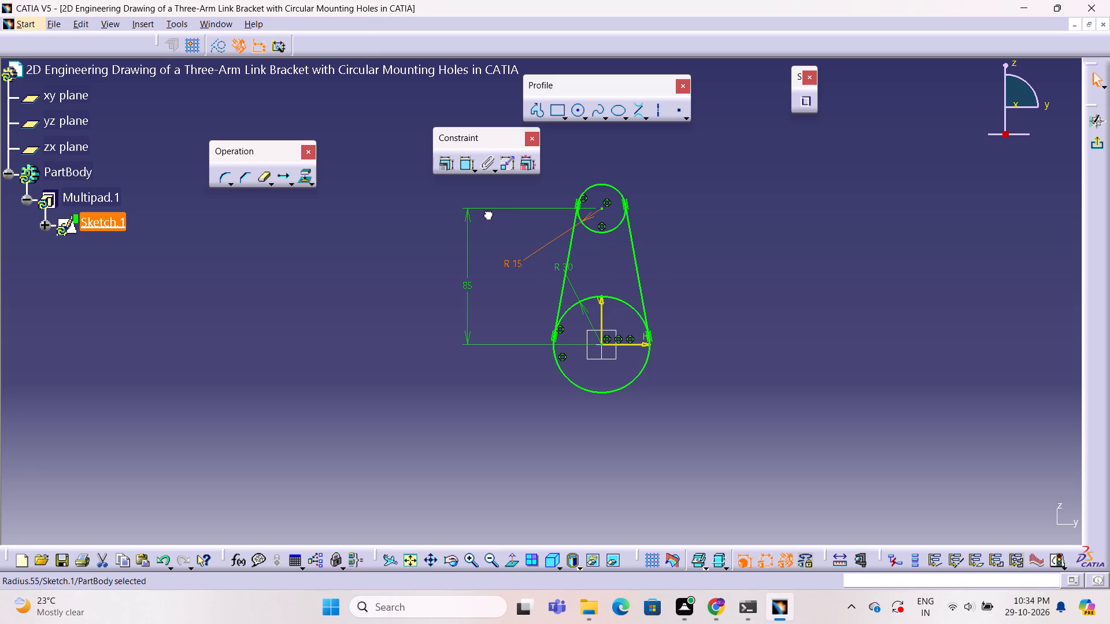
pyautogui.moveTo(486, 212); pyautogui.dragTo(496, 214)
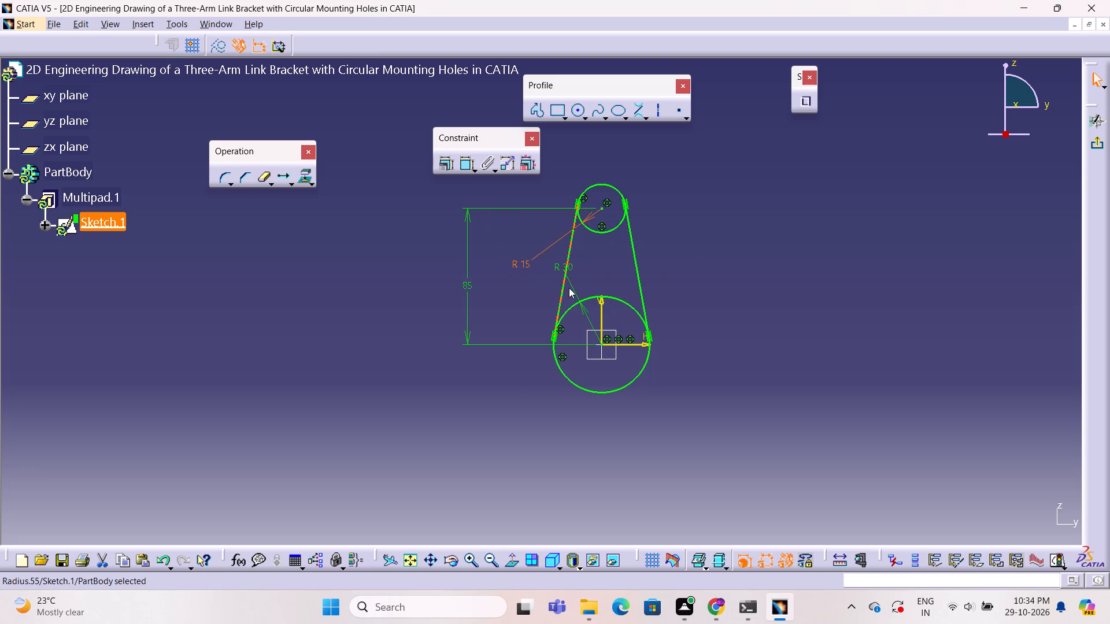
pyautogui.moveTo(584, 310); pyautogui.dragTo(557, 333)
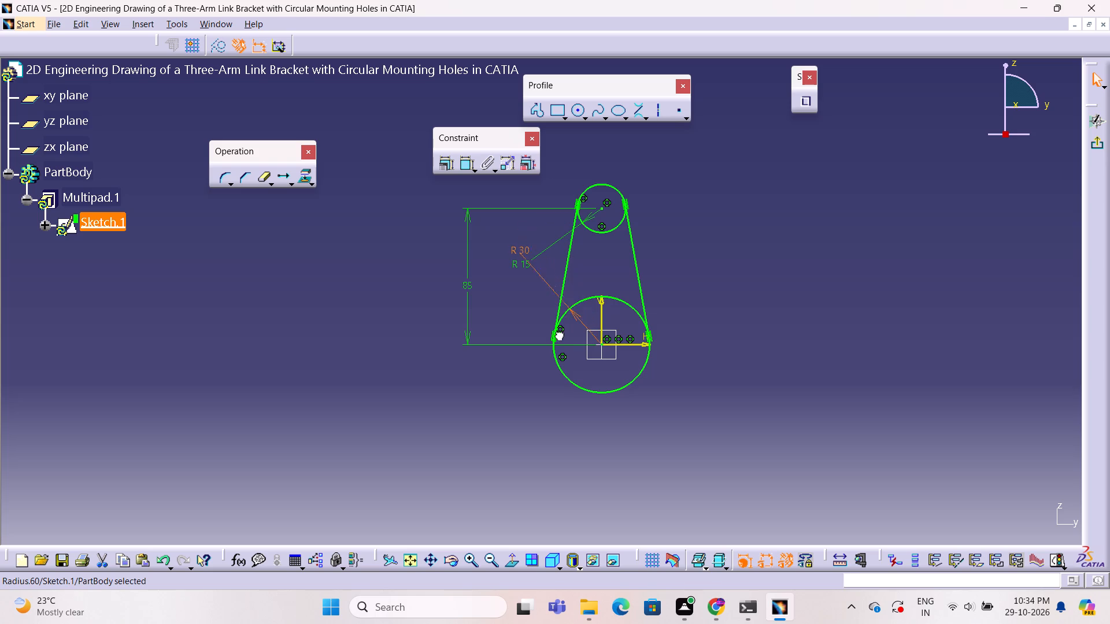
pyautogui.moveTo(557, 333); pyautogui.dragTo(544, 370)
pyautogui.click(731, 291)
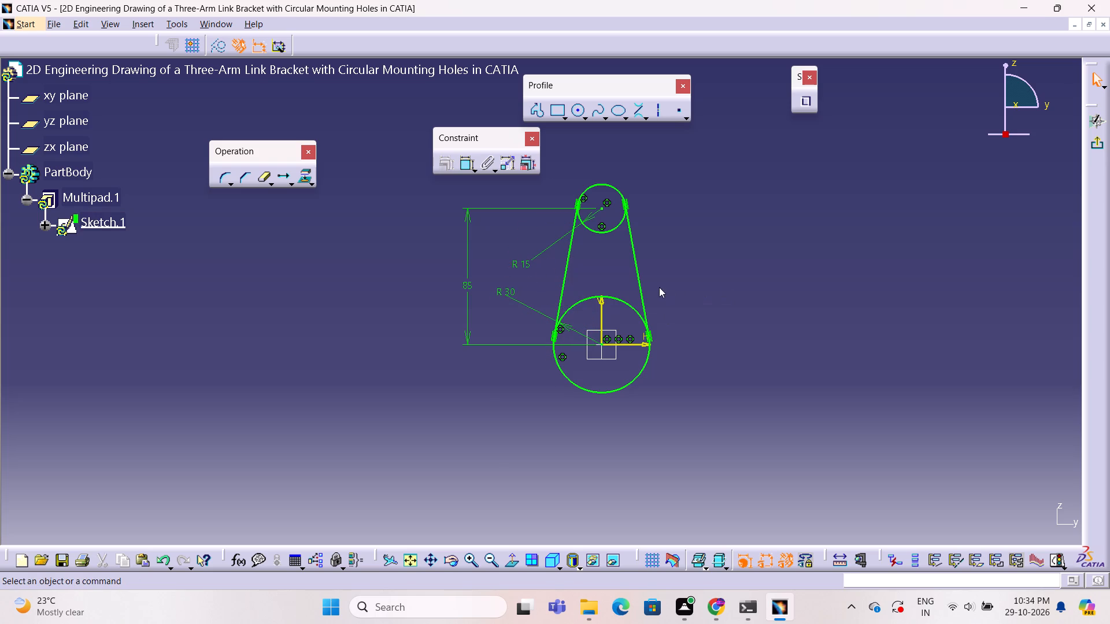
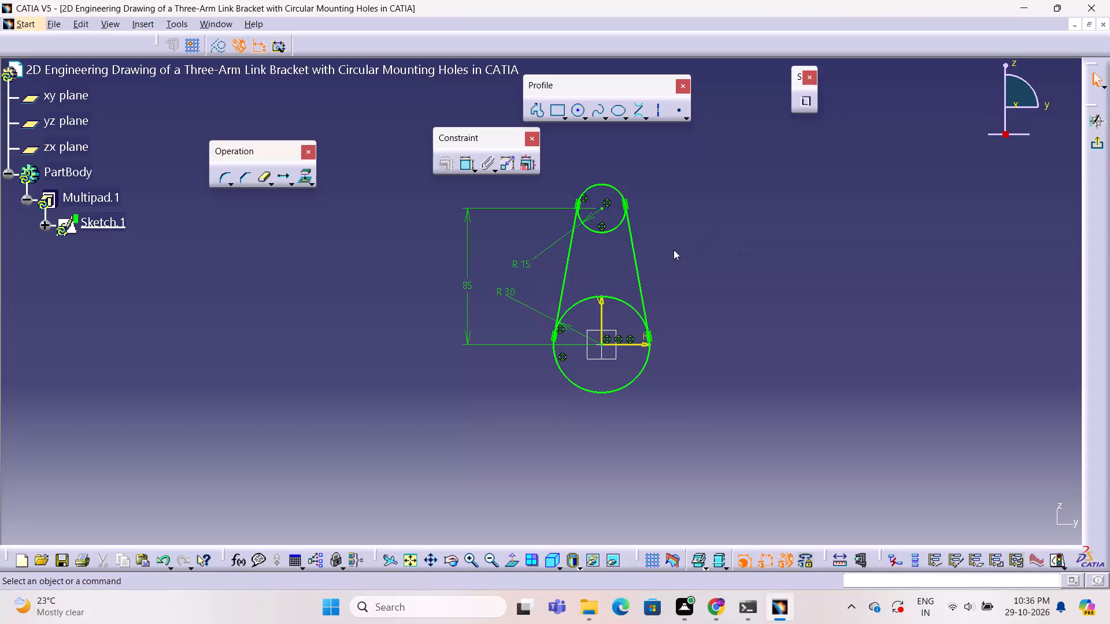
# Exit the sketch and delete the outdated Multi-Pad flagged in the update diagnosis, keeping its sketch.
pyautogui.click(1099, 147)
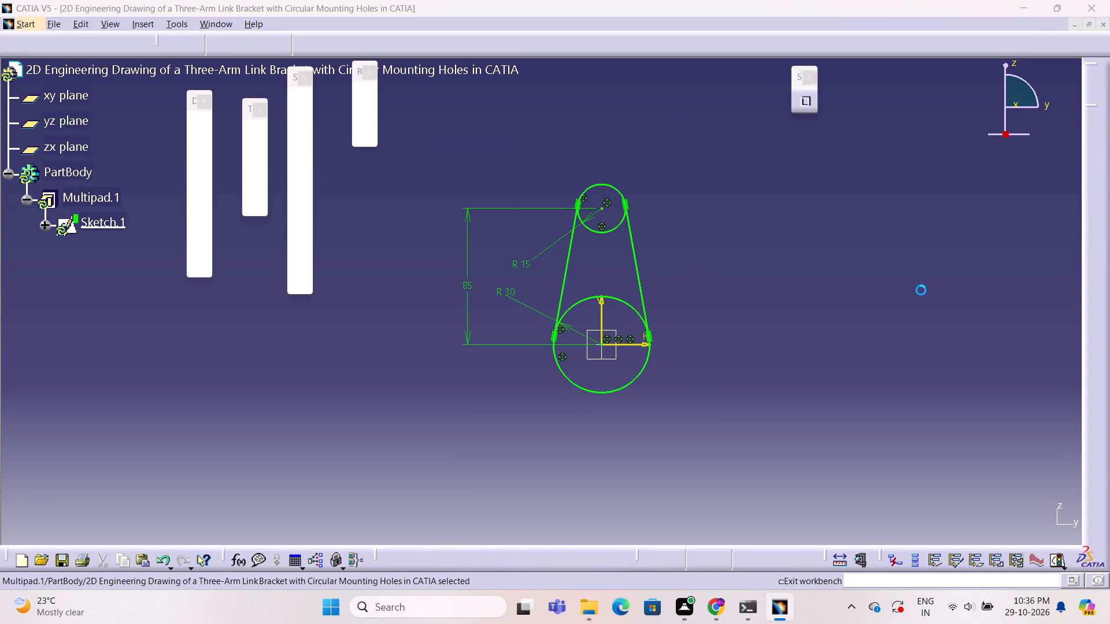
pyautogui.click(1046, 436)
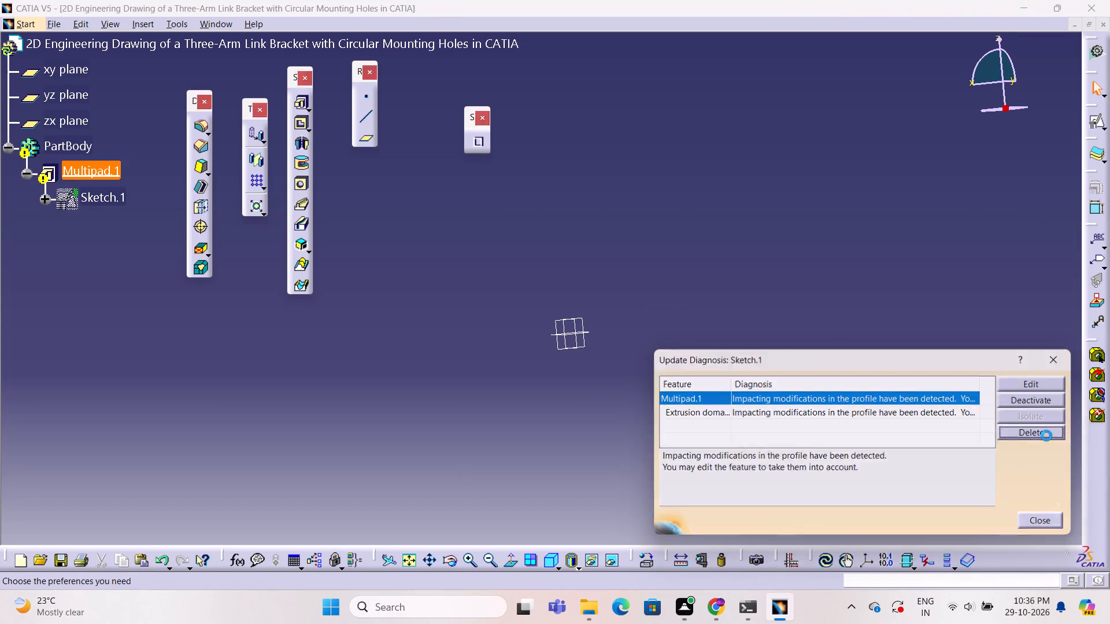
pyautogui.click(994, 521)
pyautogui.click(824, 412)
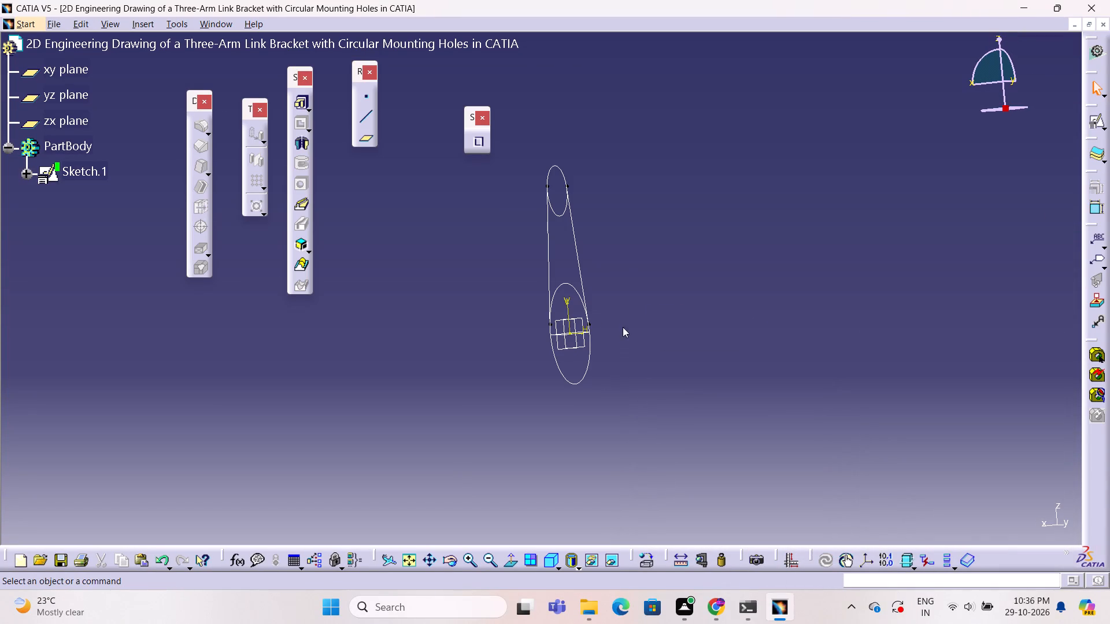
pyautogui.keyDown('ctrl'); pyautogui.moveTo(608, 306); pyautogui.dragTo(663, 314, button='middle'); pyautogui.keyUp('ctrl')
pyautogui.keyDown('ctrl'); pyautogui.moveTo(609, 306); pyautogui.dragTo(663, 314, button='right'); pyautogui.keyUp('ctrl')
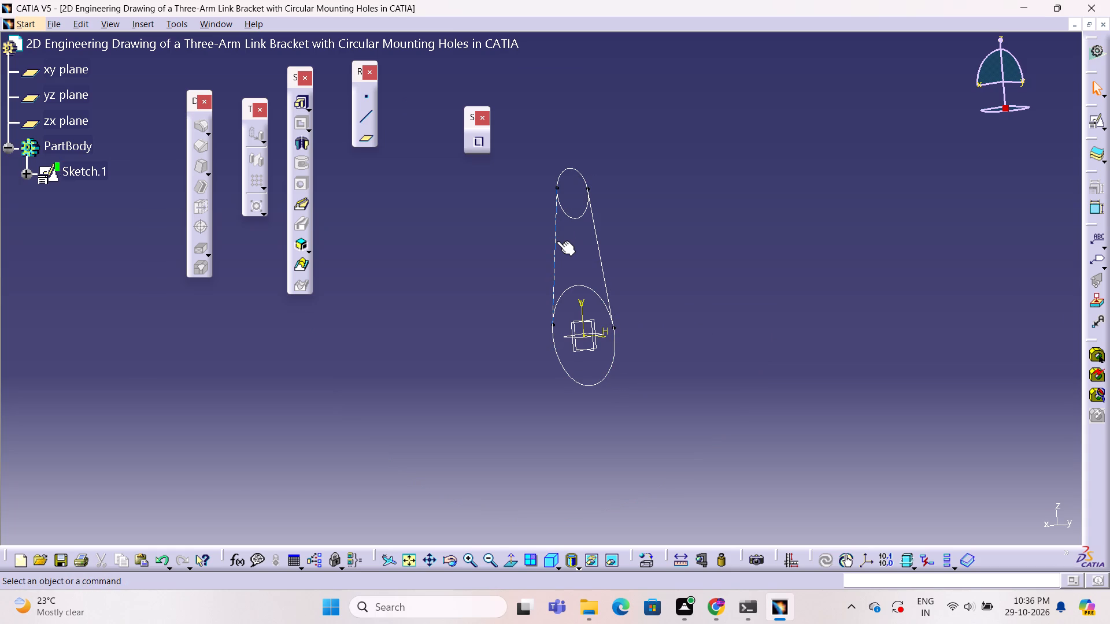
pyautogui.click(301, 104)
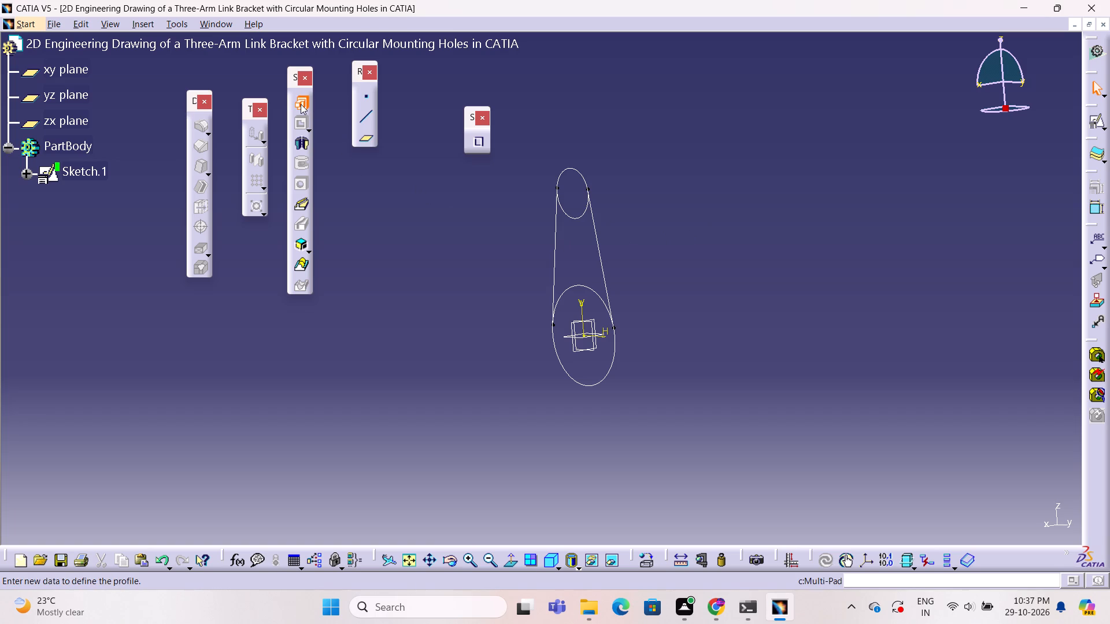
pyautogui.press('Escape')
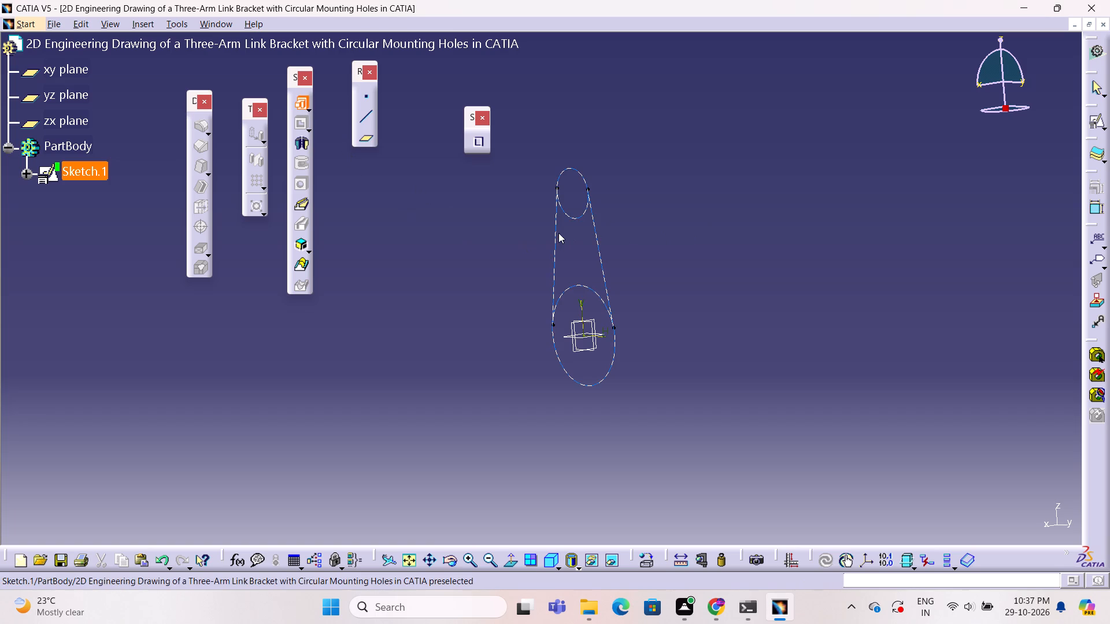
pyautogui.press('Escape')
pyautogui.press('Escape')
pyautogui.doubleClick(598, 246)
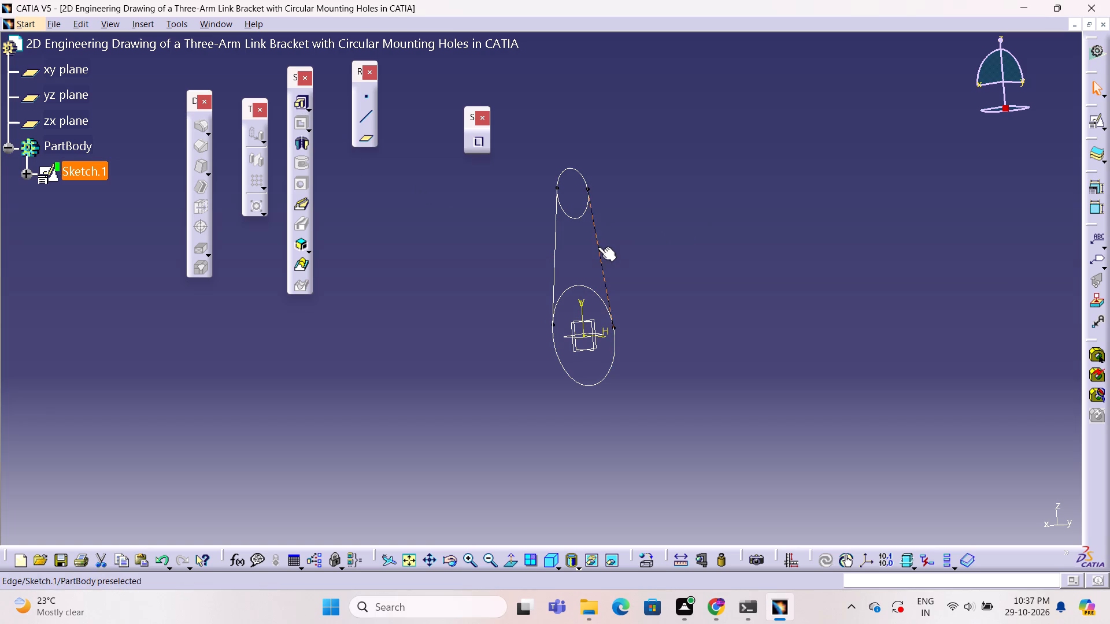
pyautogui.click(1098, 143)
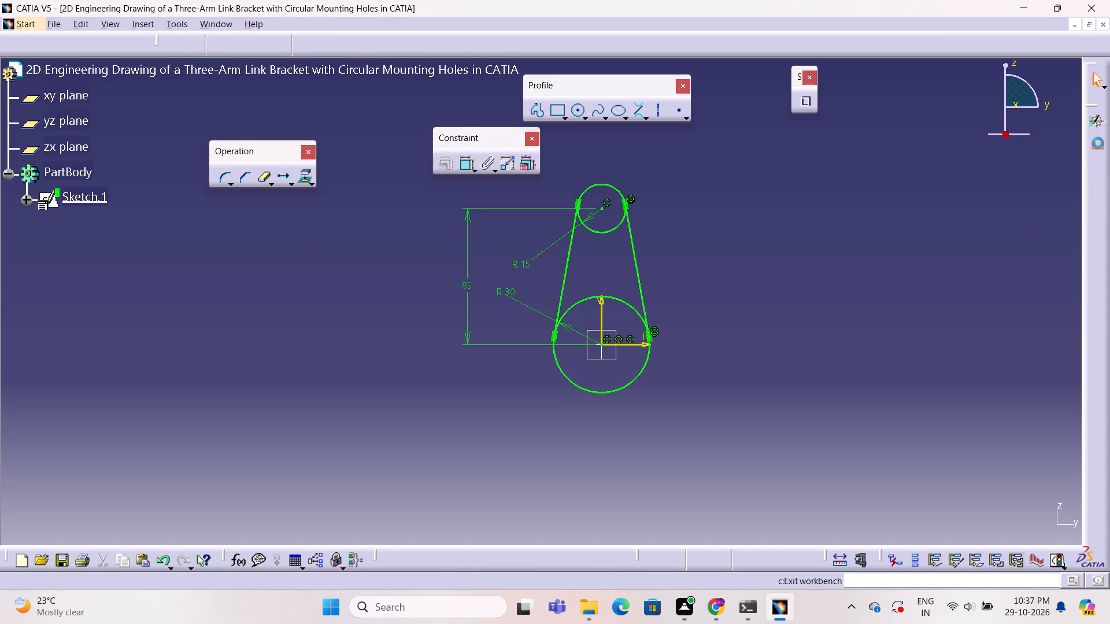
# Start a Multi-Pad from the arm sketch and set the R 30 circle domain's thickness to 55 mm.
pyautogui.click(300, 102)
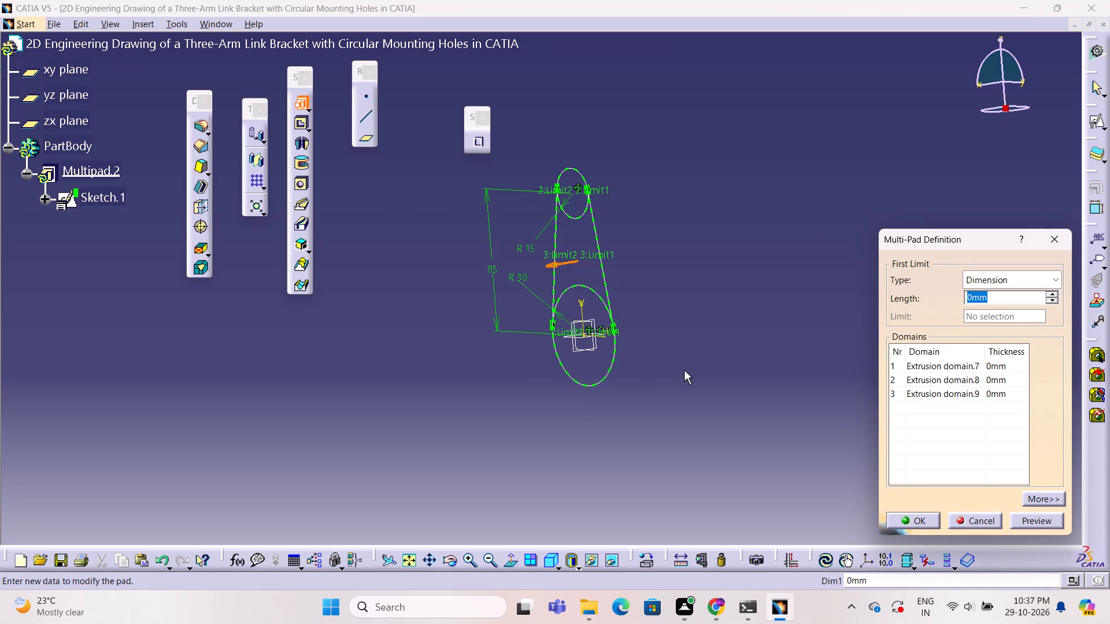
pyautogui.click(955, 370)
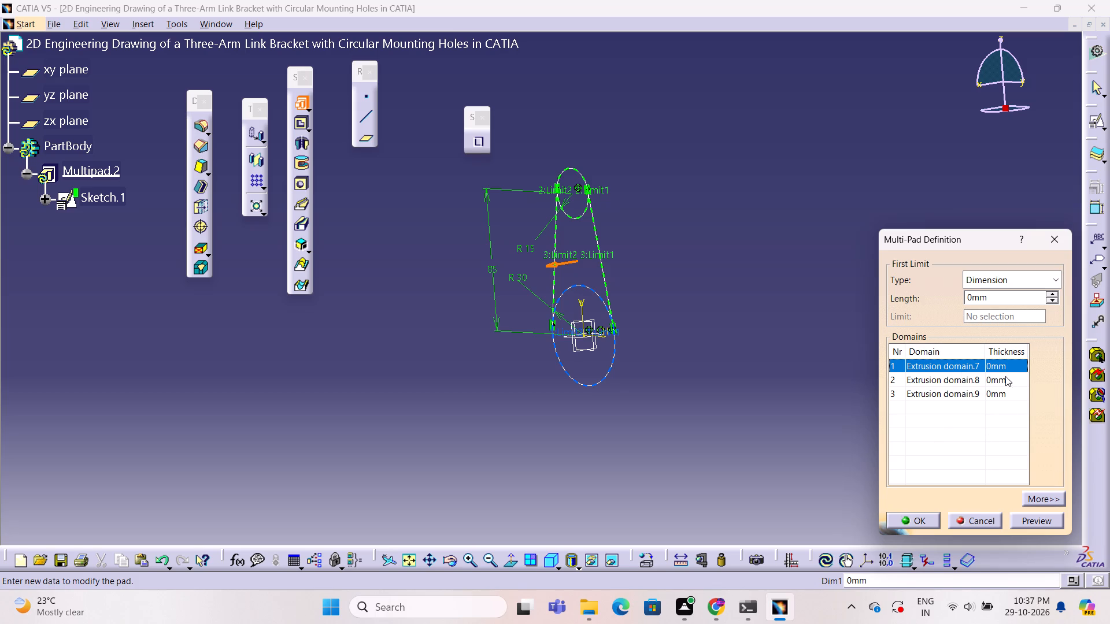
pyautogui.doubleClick(1012, 302)
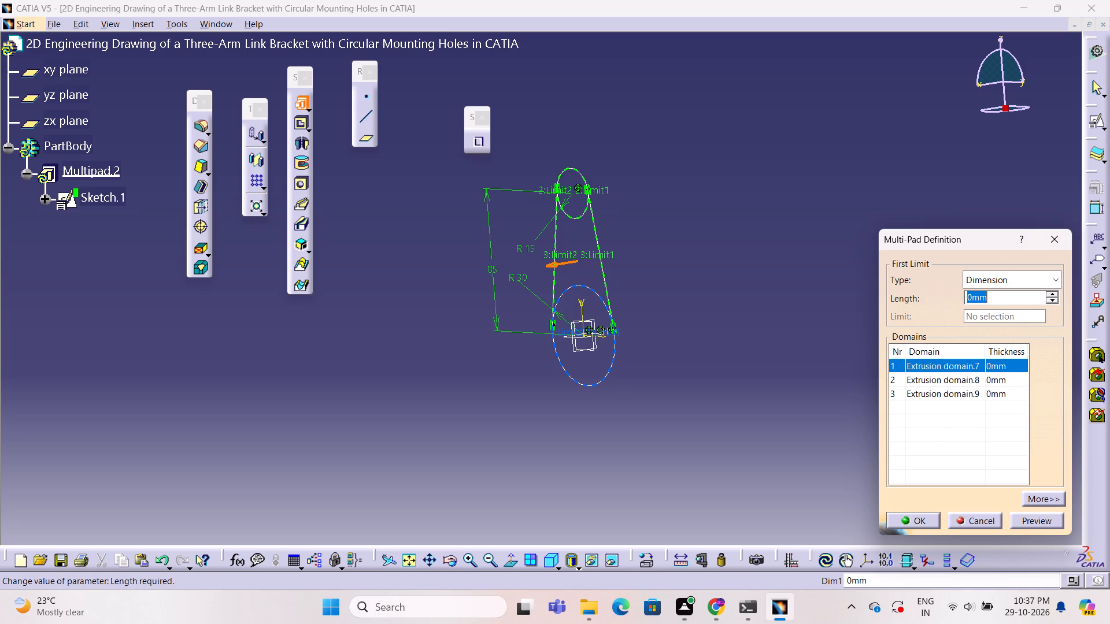
pyautogui.write('55')
pyautogui.click(1051, 526)
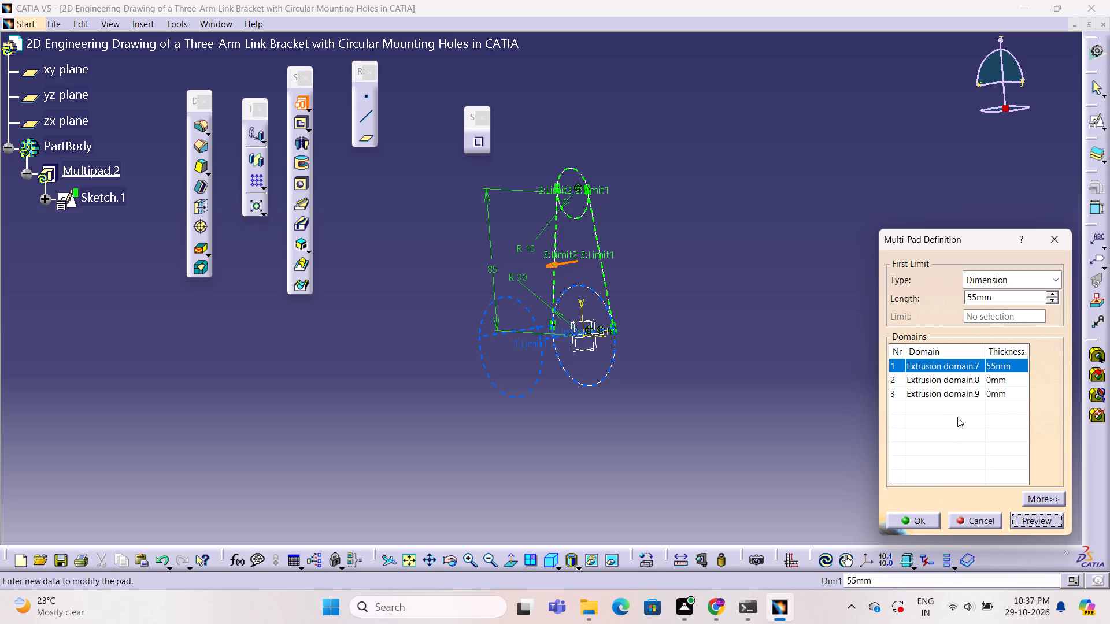
# Set the R 15 circle domain and the tapered web domain to 15 mm thickness and complete the Multi-Pad.
pyautogui.click(972, 384)
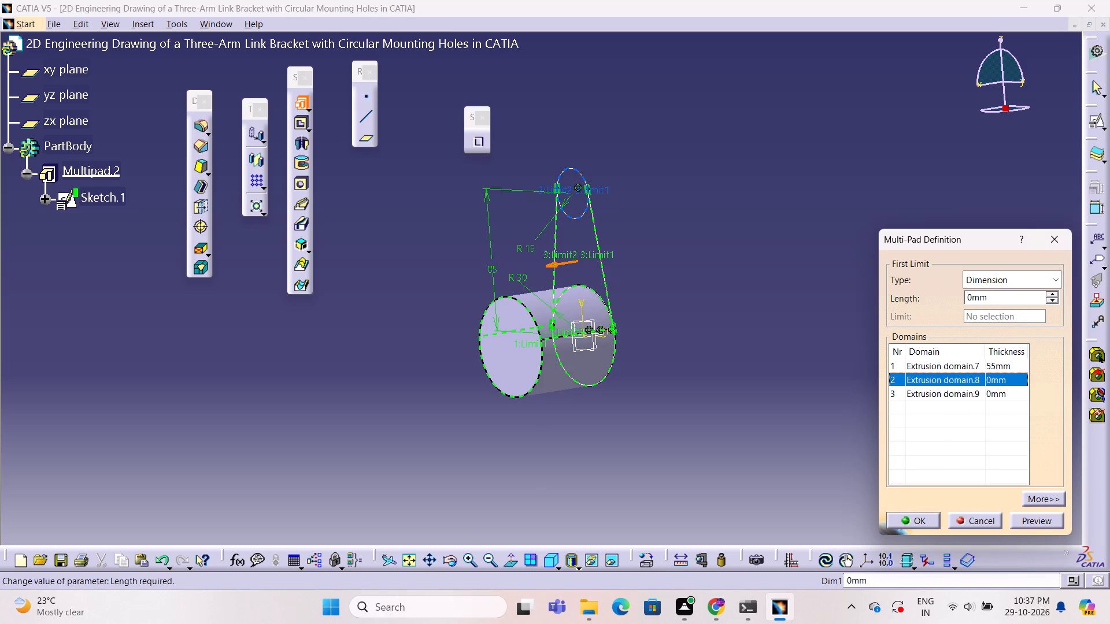
pyautogui.doubleClick(1015, 300)
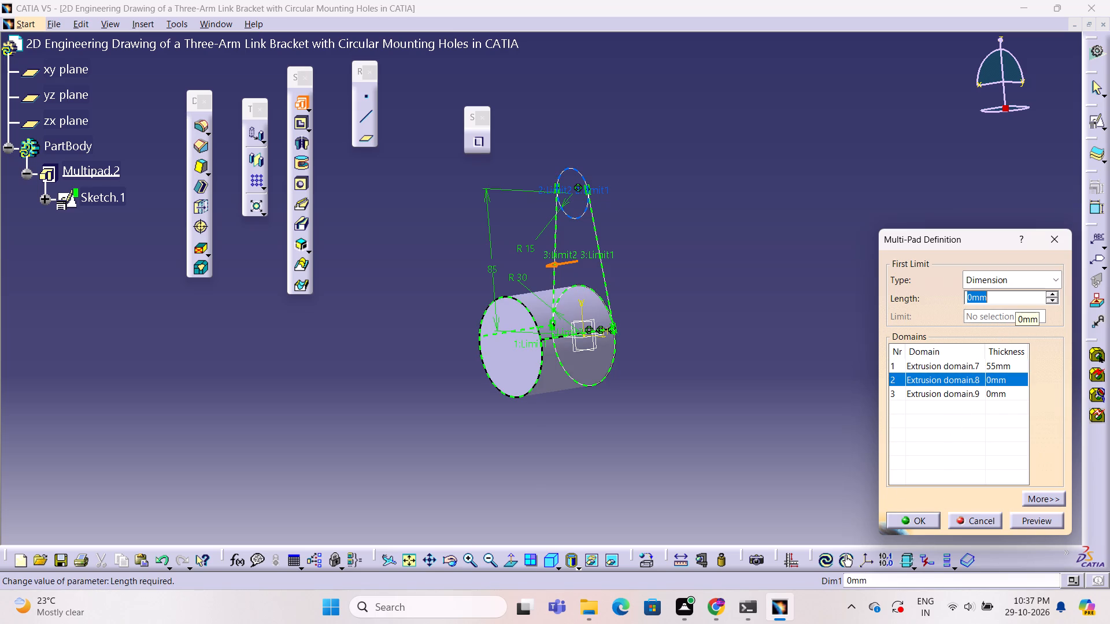
pyautogui.write('15')
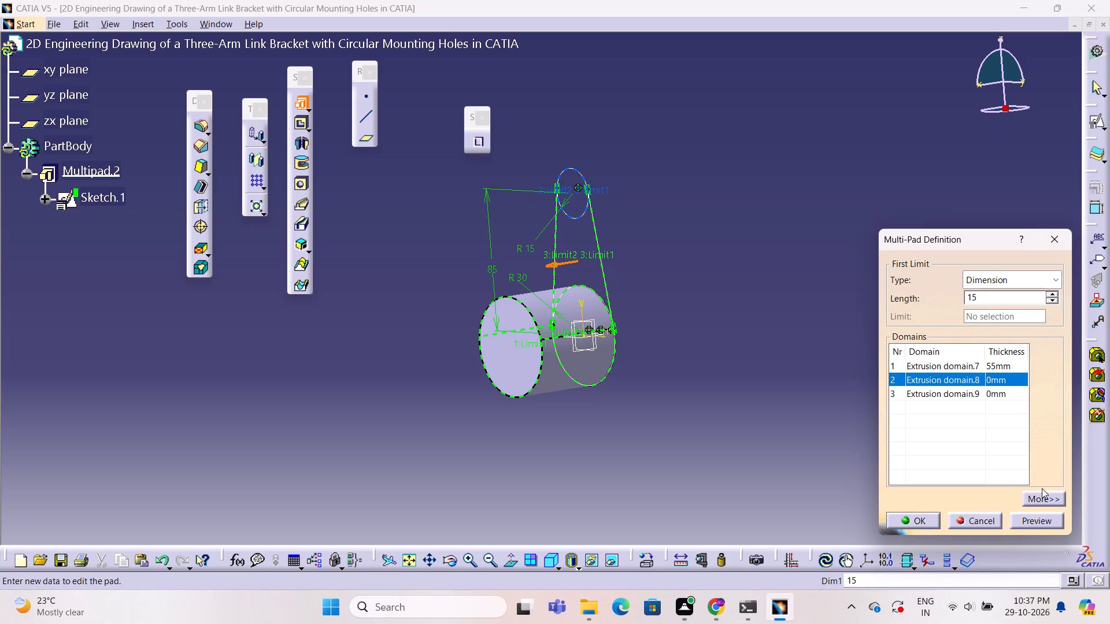
pyautogui.click(1042, 519)
pyautogui.click(941, 391)
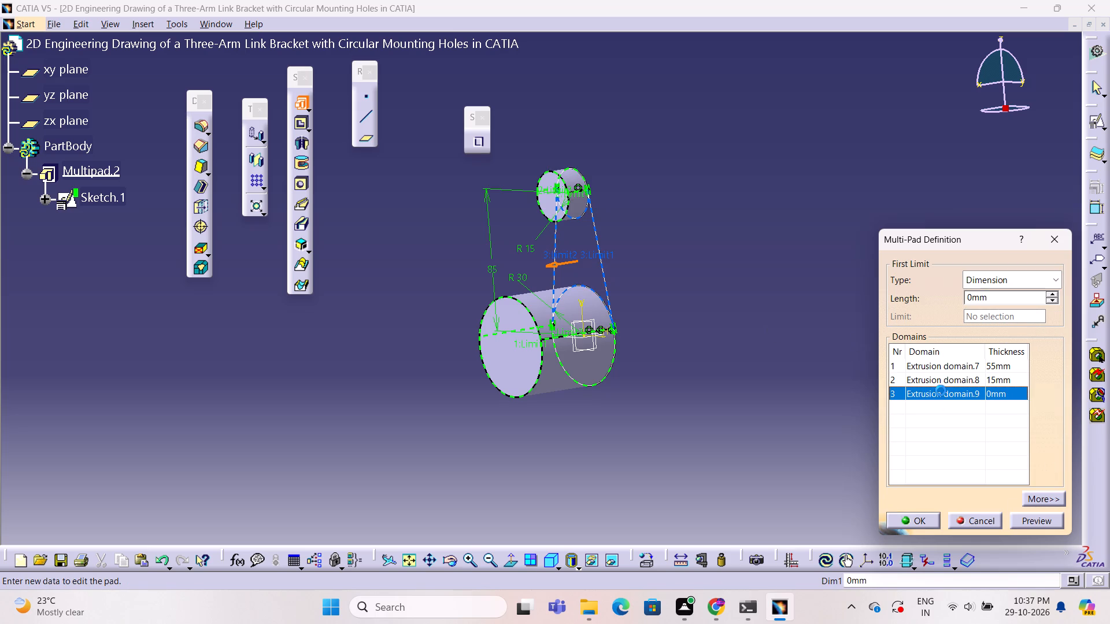
pyautogui.doubleClick(989, 298)
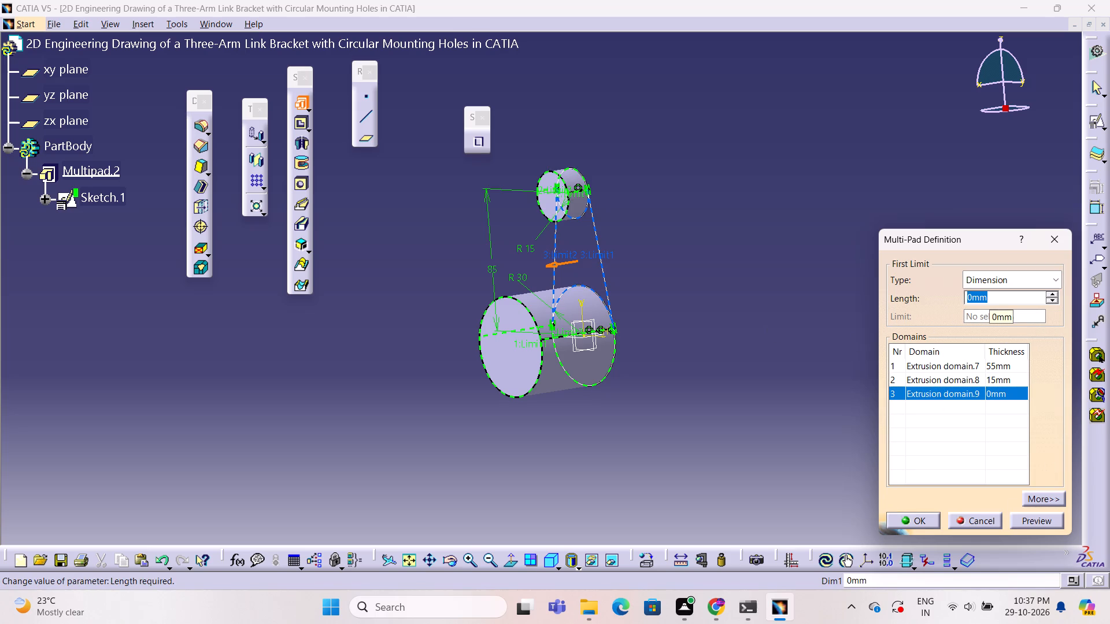
pyautogui.write('15')
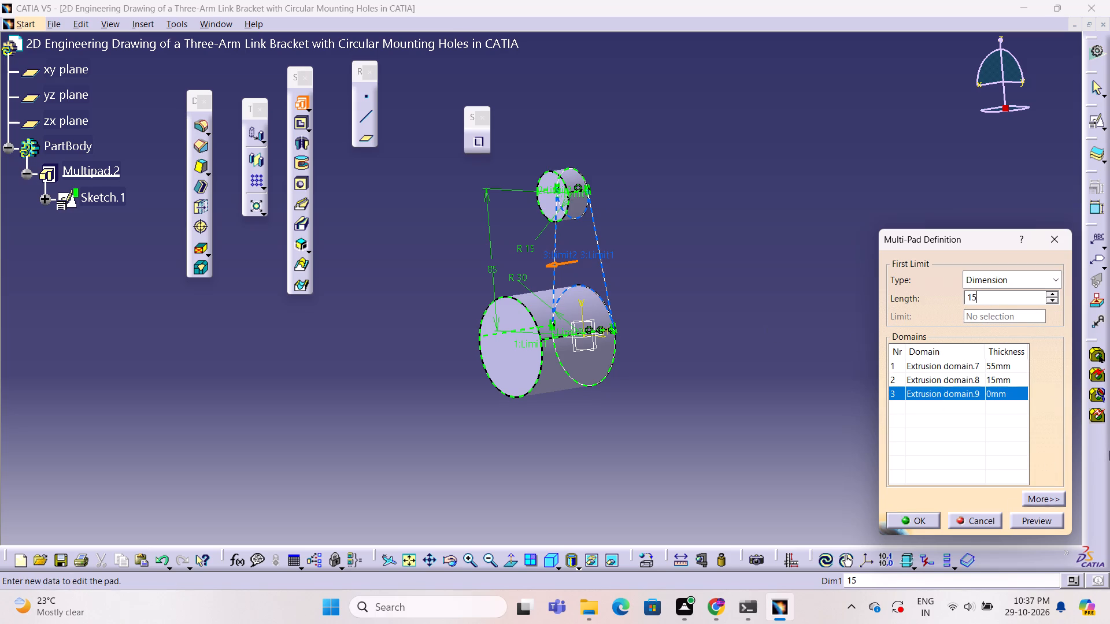
pyautogui.click(1053, 523)
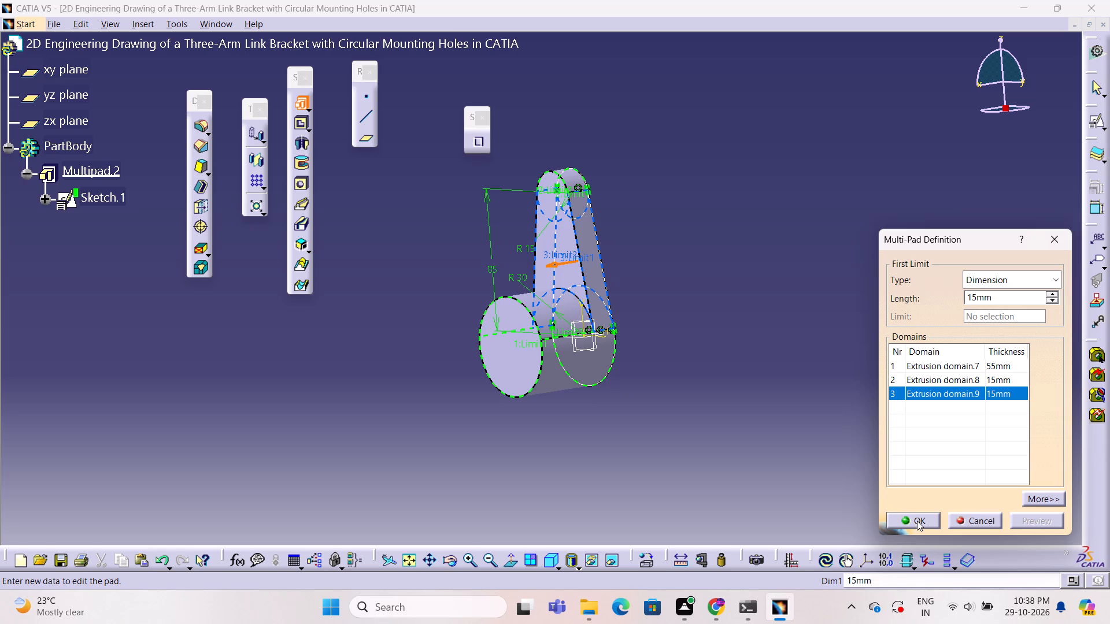
pyautogui.click(917, 521)
pyautogui.click(776, 489)
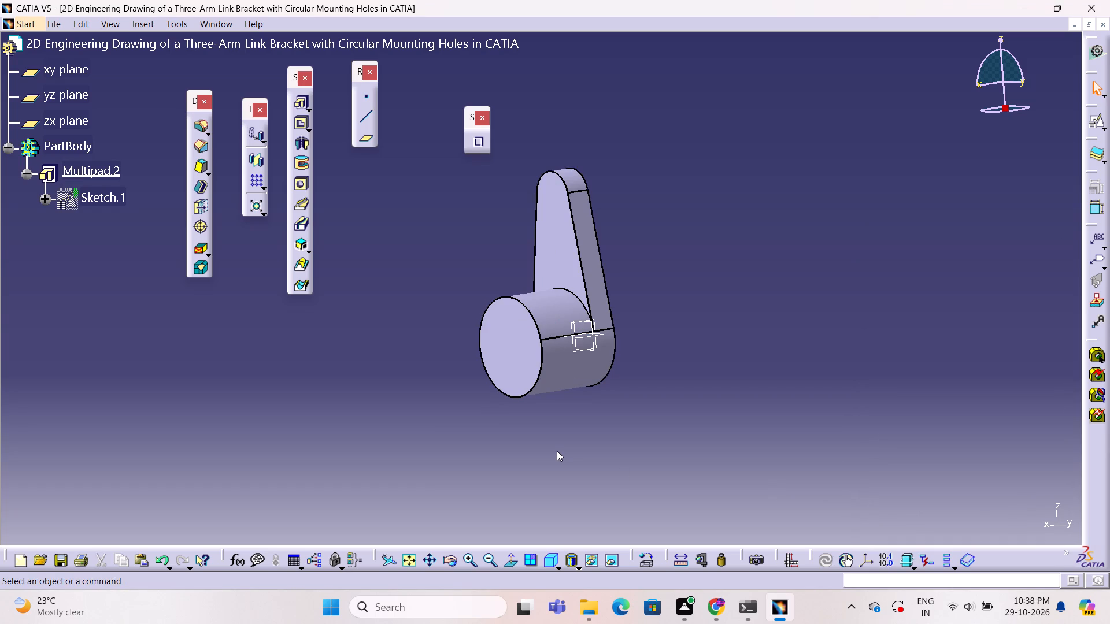
# Open a new sketch on the hub's end face and draw a circle of about R 16 on the horizontal axis, about 90 mm from the origin.
pyautogui.click(506, 354)
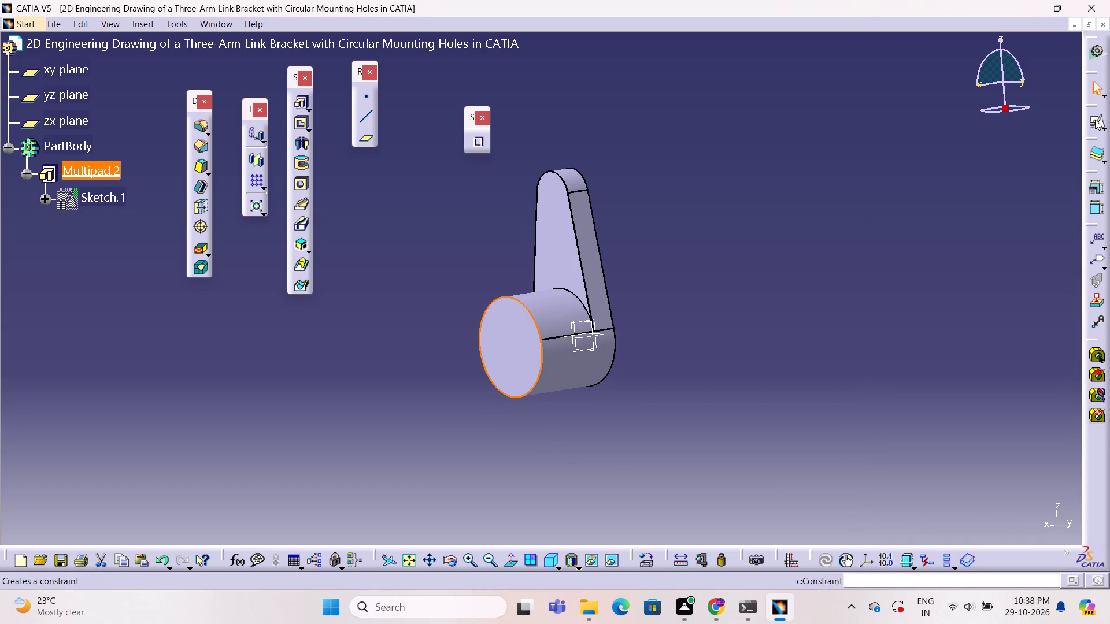
pyautogui.click(1095, 120)
pyautogui.click(977, 521)
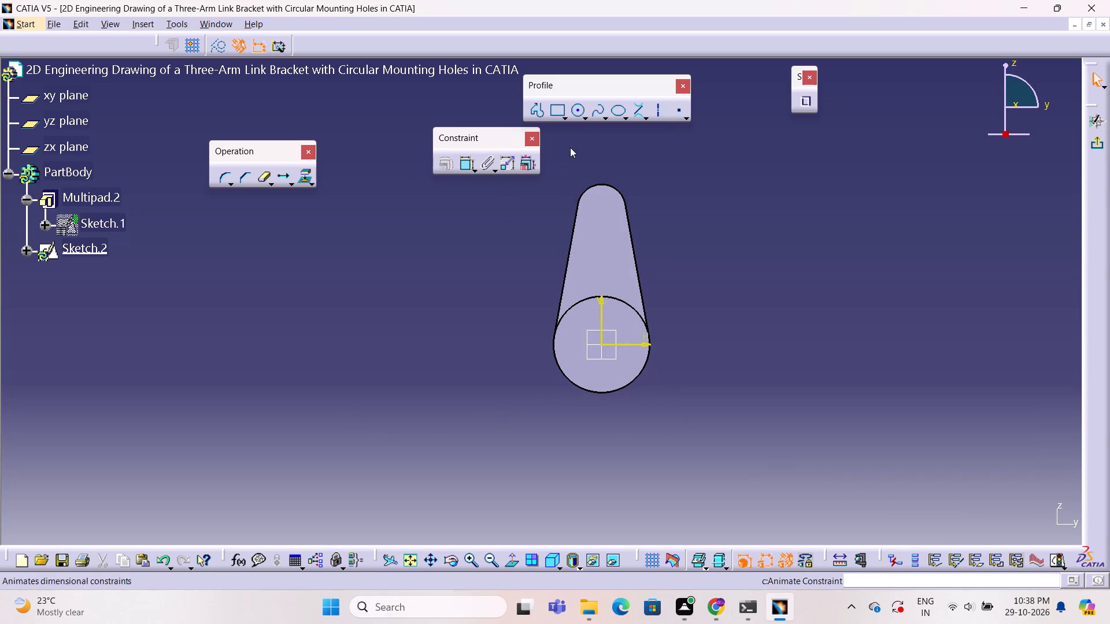
pyautogui.click(579, 116)
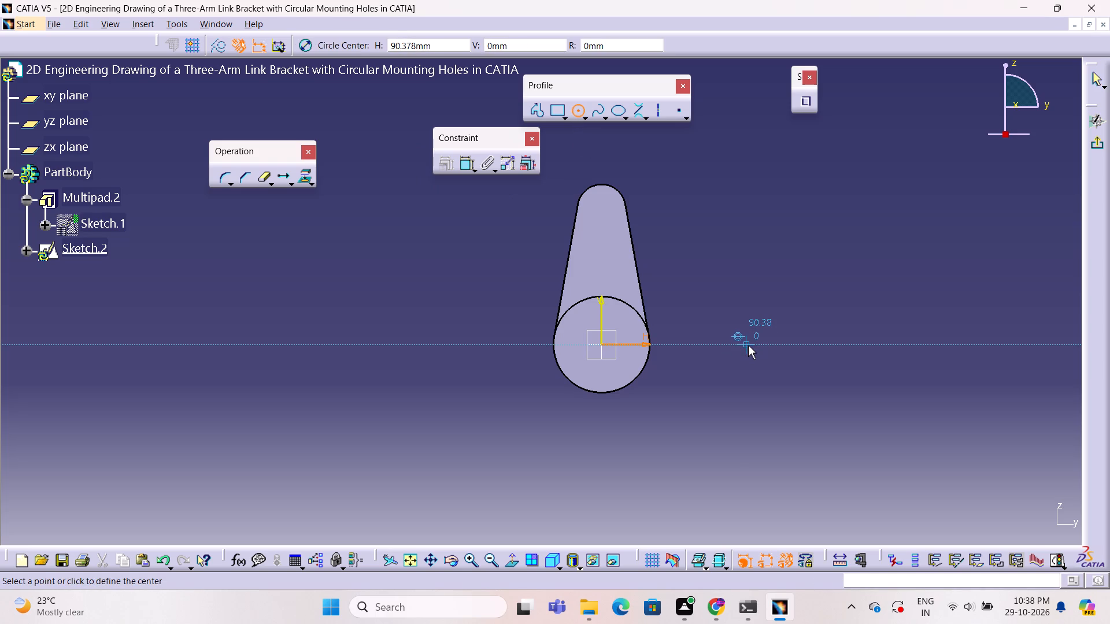
pyautogui.click(748, 346)
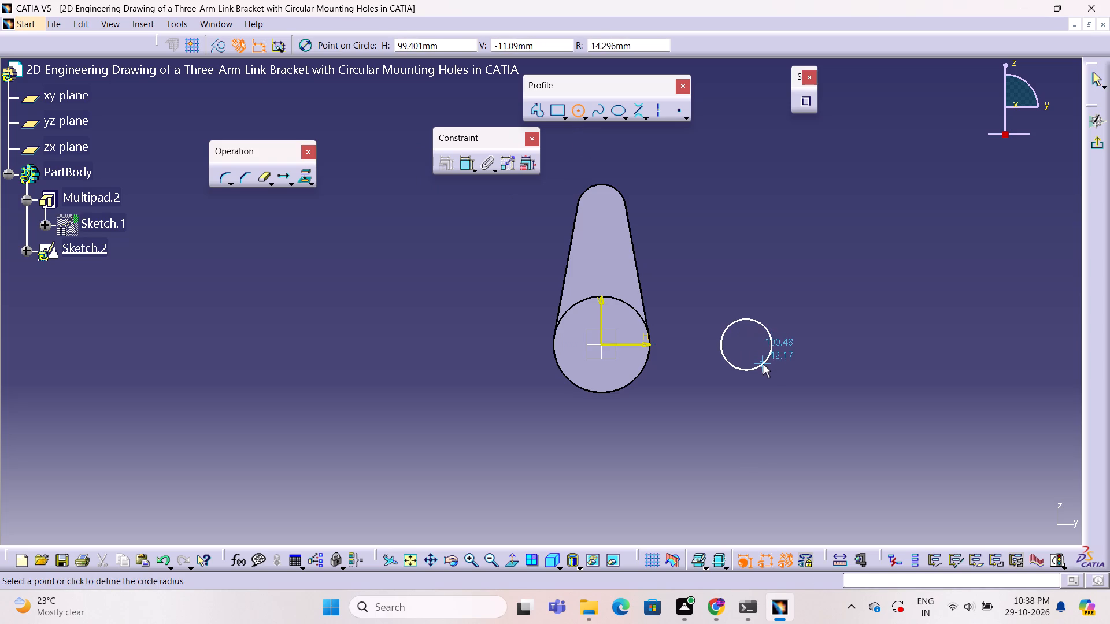
pyautogui.click(763, 364)
pyautogui.press('Escape')
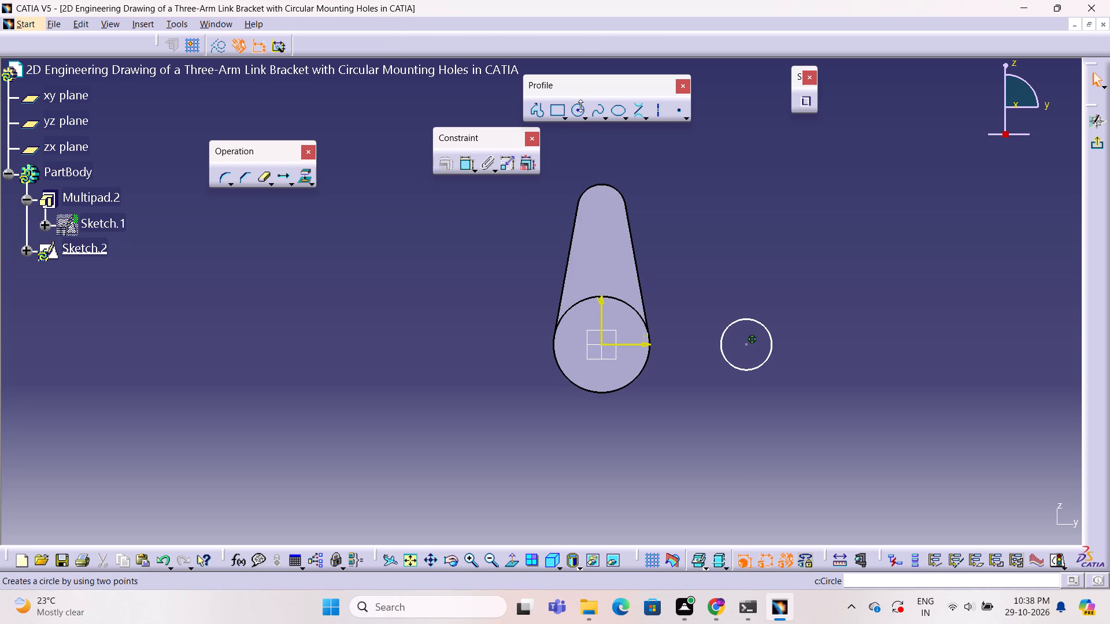
# Draw a smaller concentric circle inside the new circle beside the hub.
pyautogui.click(578, 112)
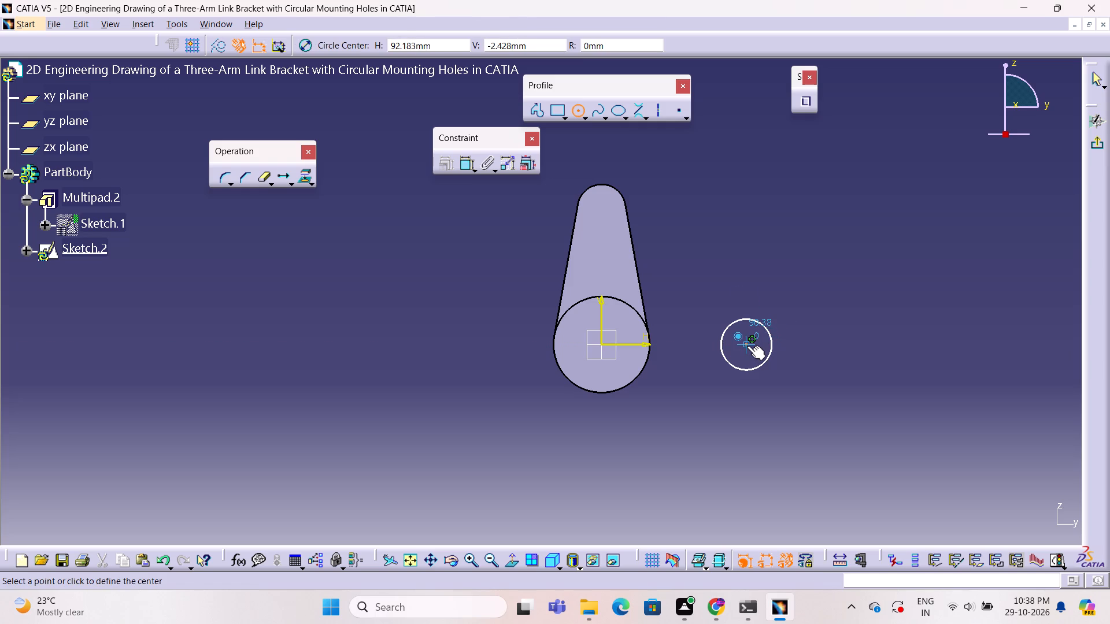
pyautogui.click(747, 346)
pyautogui.click(753, 357)
pyautogui.click(839, 341)
pyautogui.press('Escape')
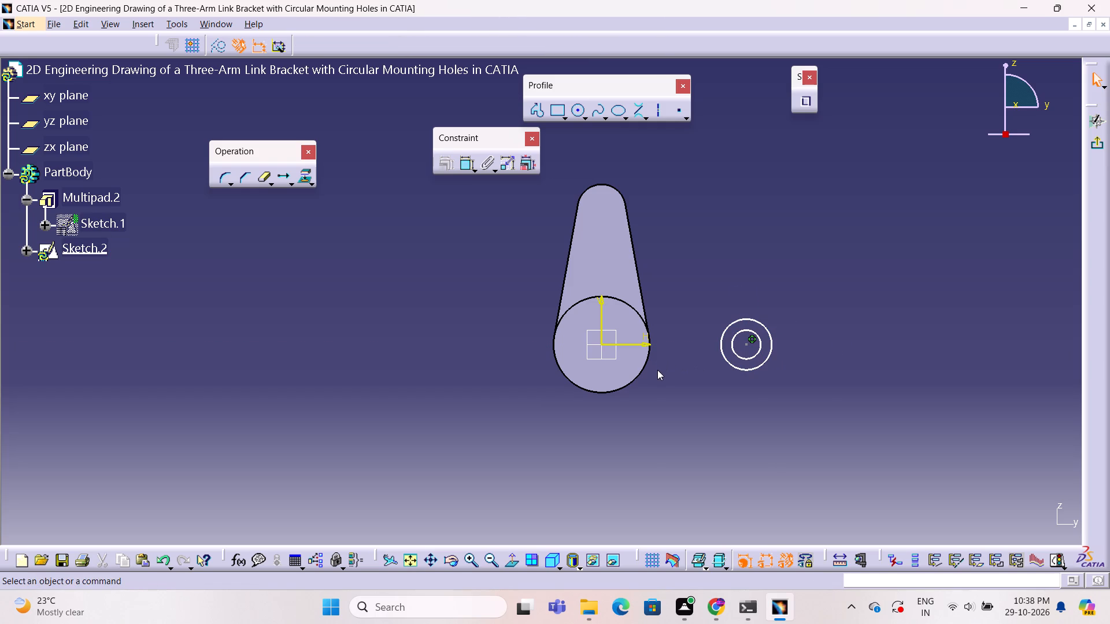
# Project the hub's circular end face into the sketch and convert its outline to a construction element.
pyautogui.click(621, 311)
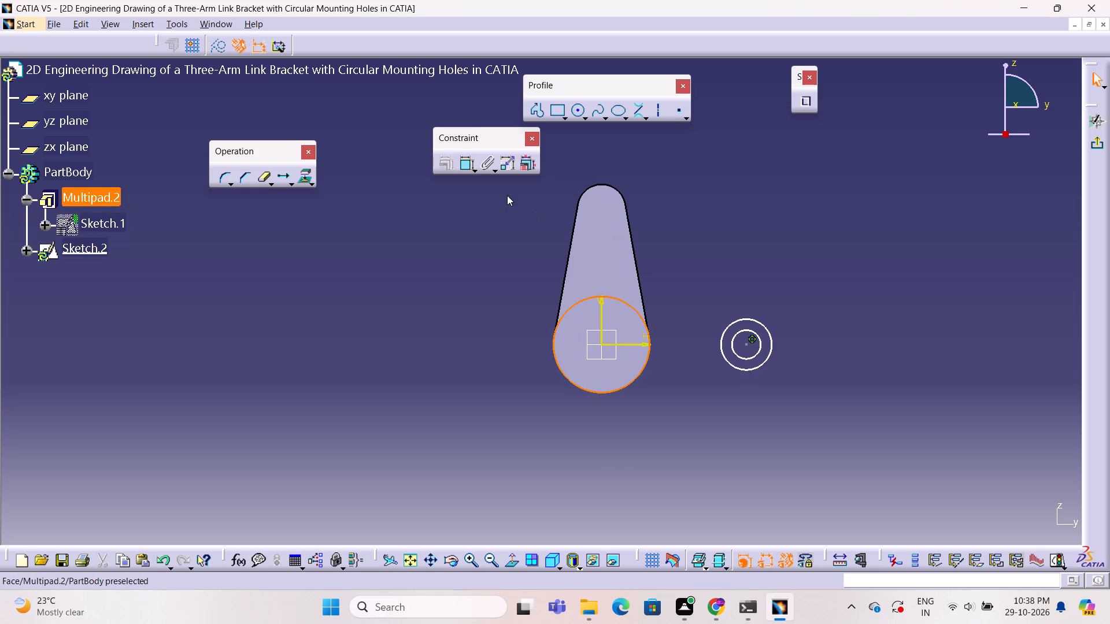
pyautogui.click(299, 181)
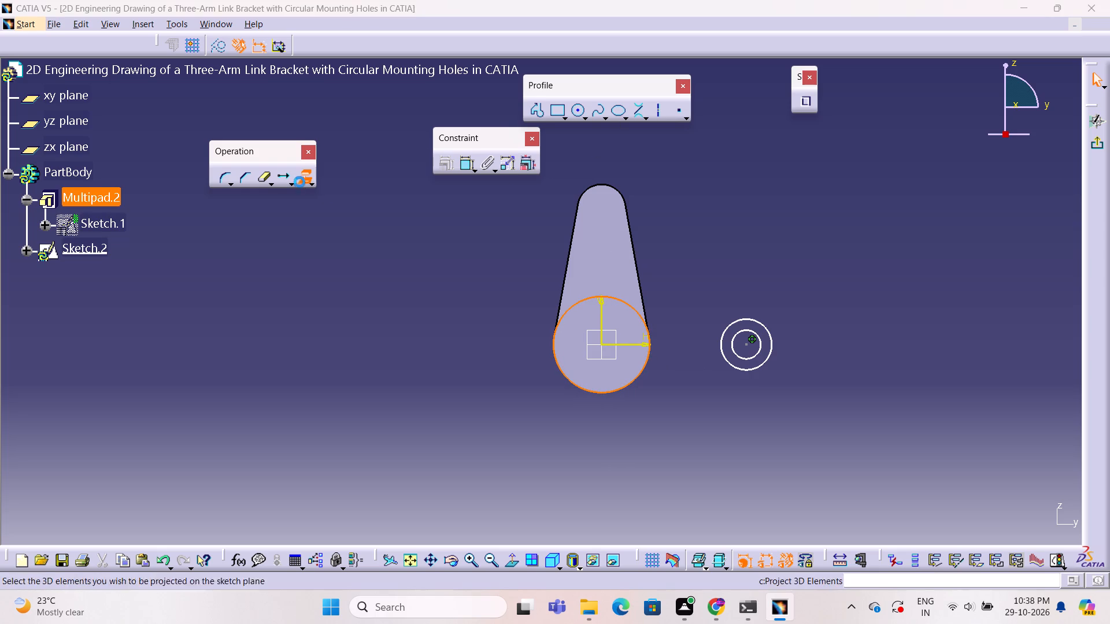
pyautogui.click(988, 519)
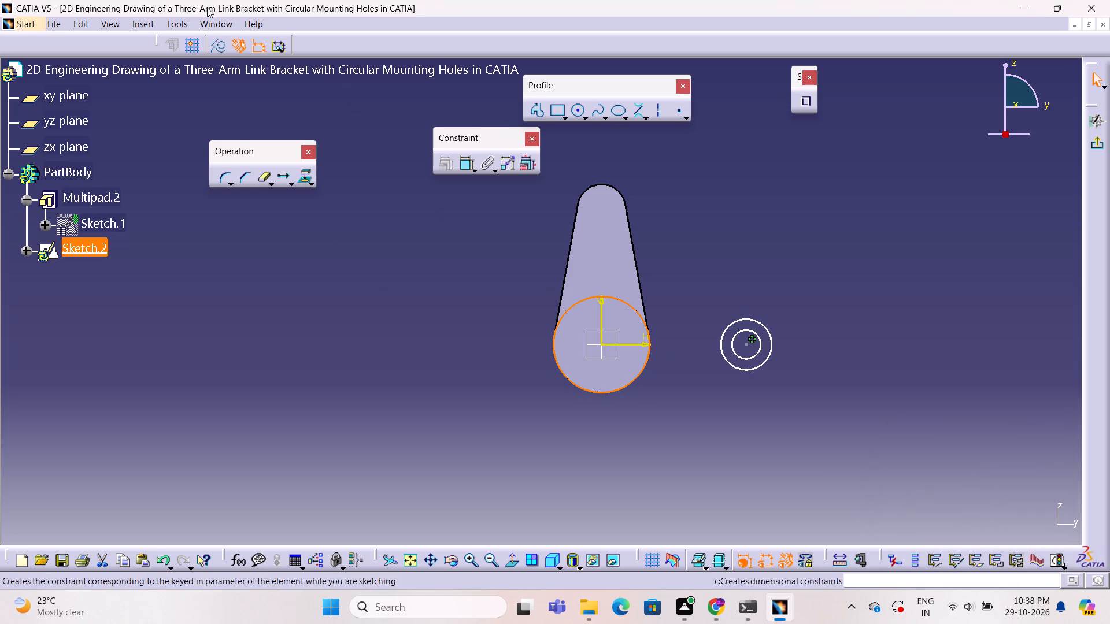
pyautogui.click(227, 49)
pyautogui.click(405, 292)
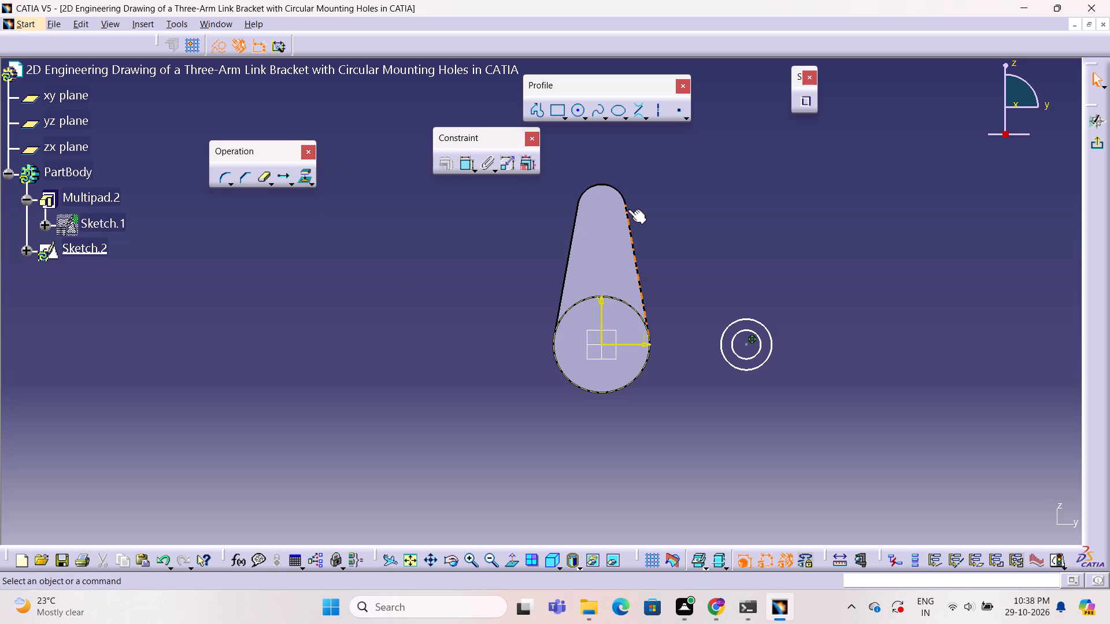
# Draw a bi-tangent line joining the upper sides of the projected hub circle and the outer side-arm circle.
pyautogui.click(637, 114)
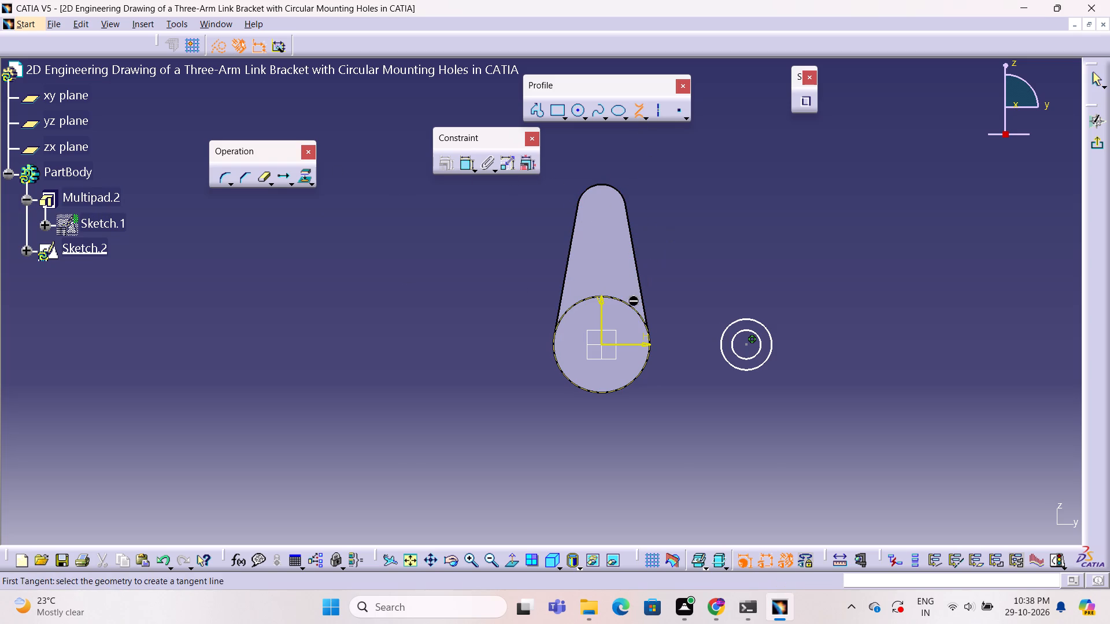
pyautogui.click(626, 303)
pyautogui.click(747, 318)
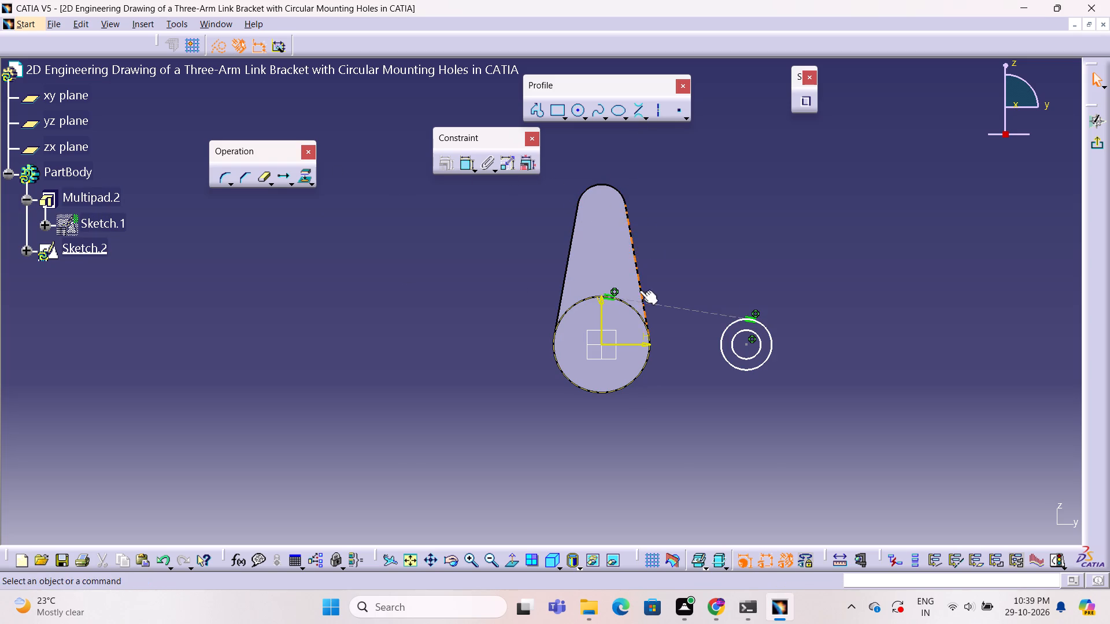
pyautogui.press('Escape')
# Convert the upper tangent line between the hub and the side-arm circle from construction to a standard element.
pyautogui.click(697, 311)
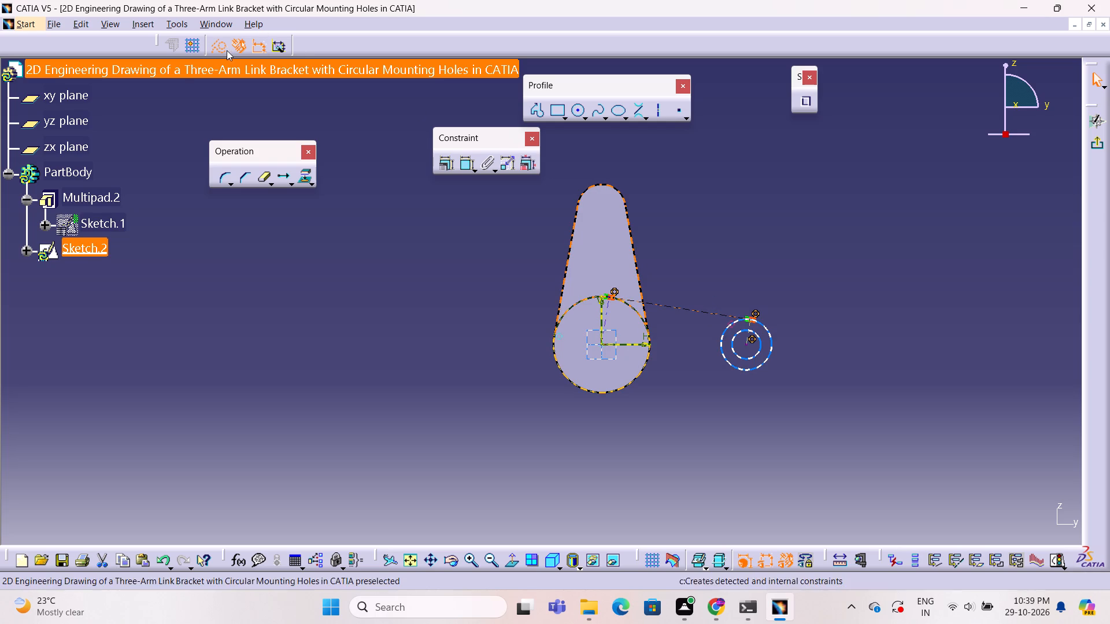
pyautogui.click(225, 50)
pyautogui.click(406, 255)
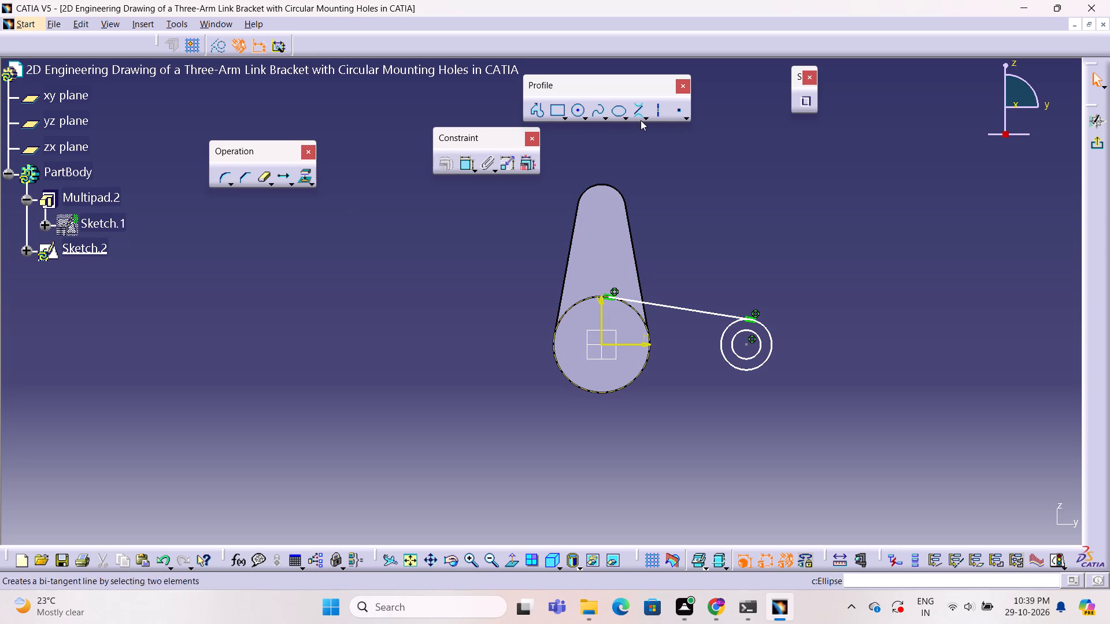
# Draw a bi-tangent line joining the lower sides of the projected hub circle and the outer side-arm circle.
pyautogui.click(637, 114)
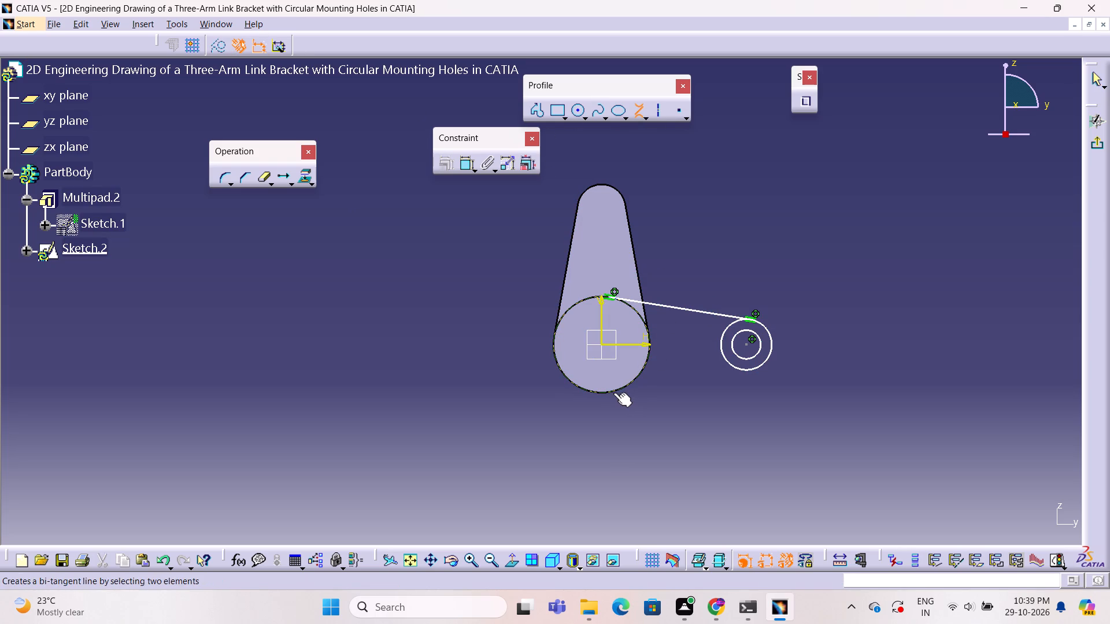
pyautogui.click(613, 392)
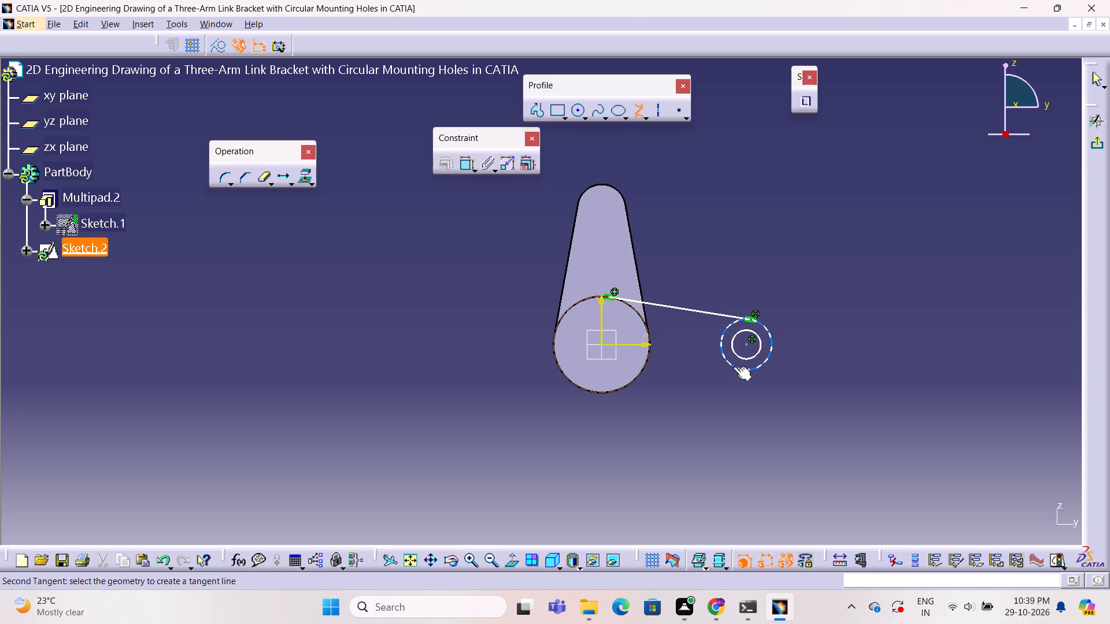
pyautogui.click(733, 366)
pyautogui.click(726, 387)
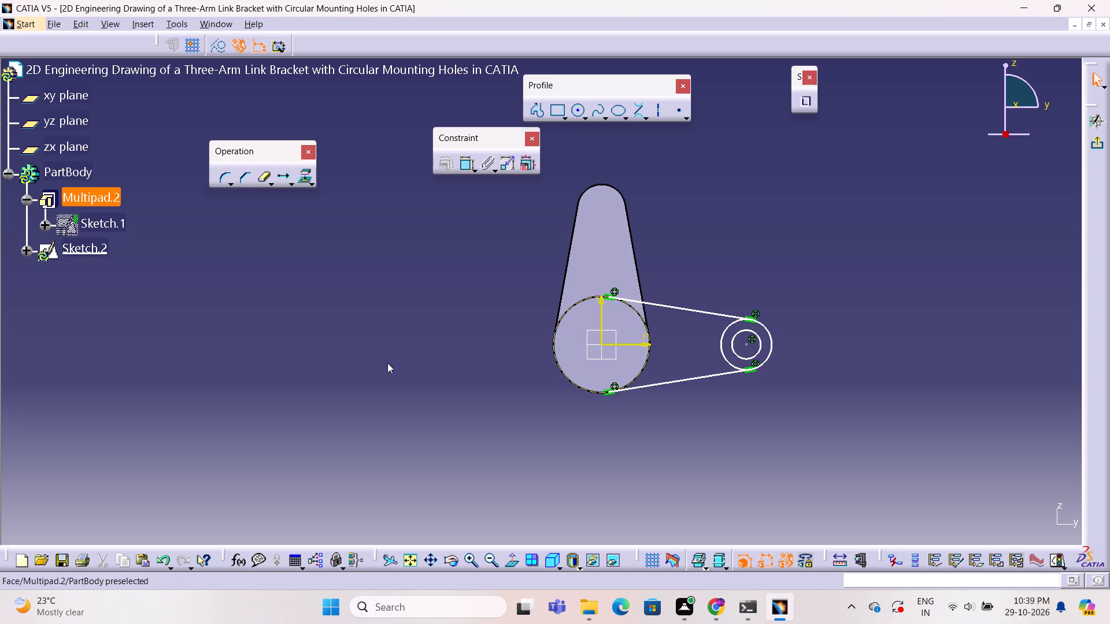
# Dimension the distance between the sketch origin and the side-arm circle centre and set it to 75 mm.
pyautogui.click(462, 167)
pyautogui.click(601, 344)
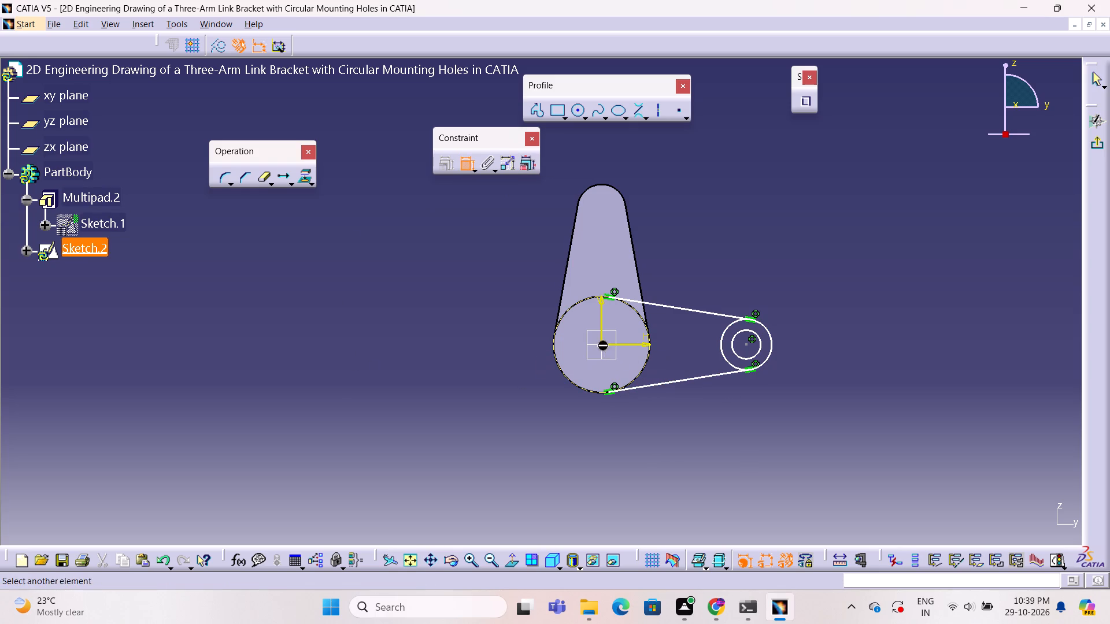
pyautogui.click(746, 344)
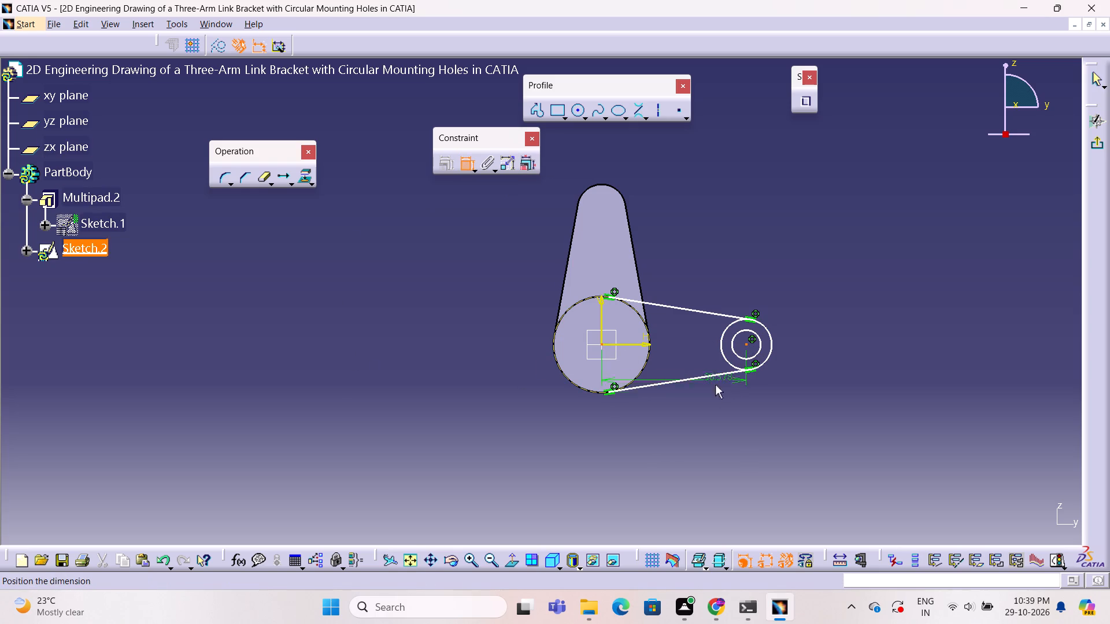
pyautogui.click(692, 423)
pyautogui.doubleClick(691, 418)
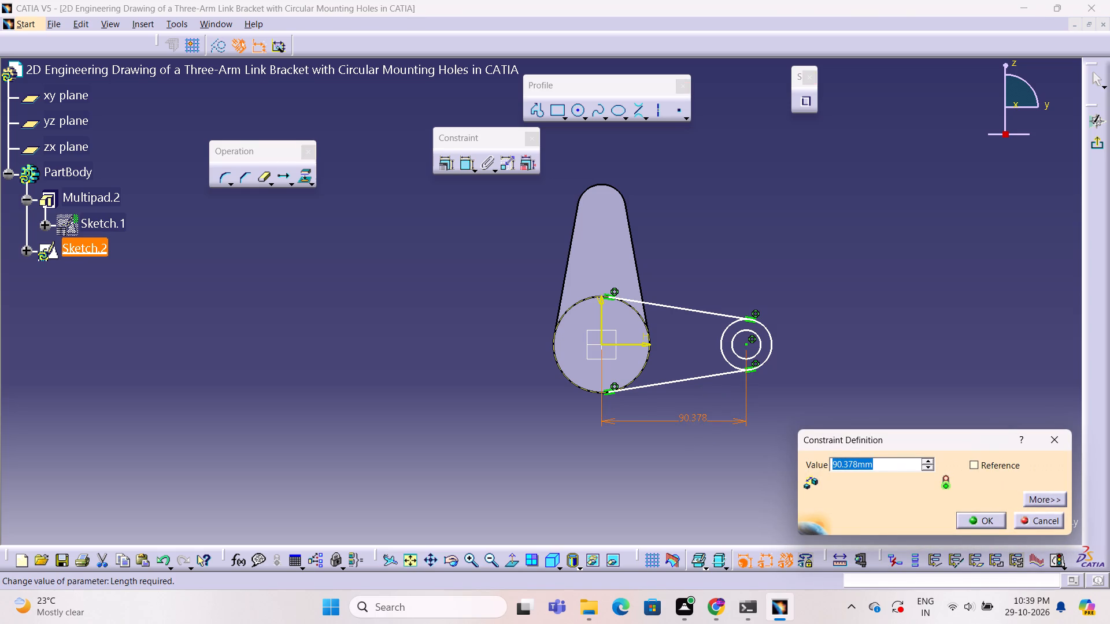
pyautogui.press('7')
pyautogui.press('5')
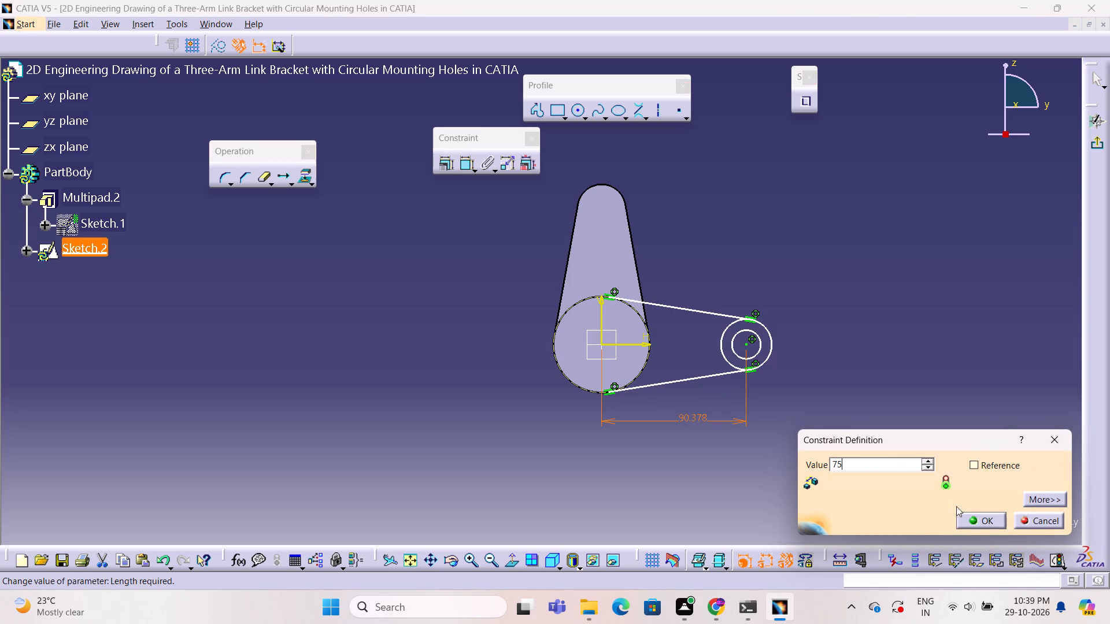
pyautogui.click(971, 520)
pyautogui.click(855, 459)
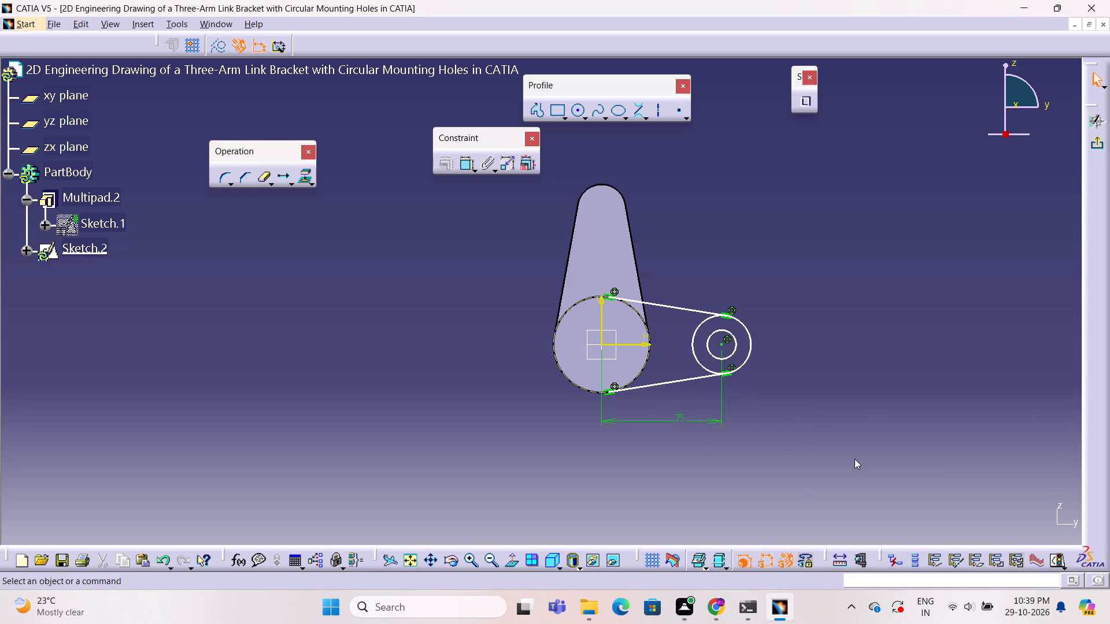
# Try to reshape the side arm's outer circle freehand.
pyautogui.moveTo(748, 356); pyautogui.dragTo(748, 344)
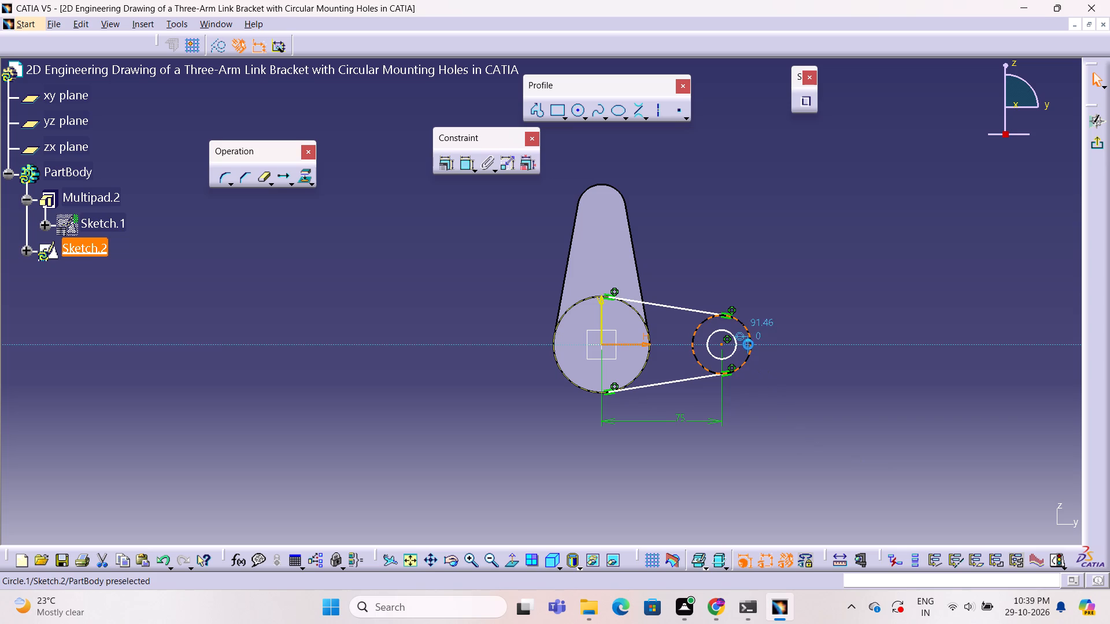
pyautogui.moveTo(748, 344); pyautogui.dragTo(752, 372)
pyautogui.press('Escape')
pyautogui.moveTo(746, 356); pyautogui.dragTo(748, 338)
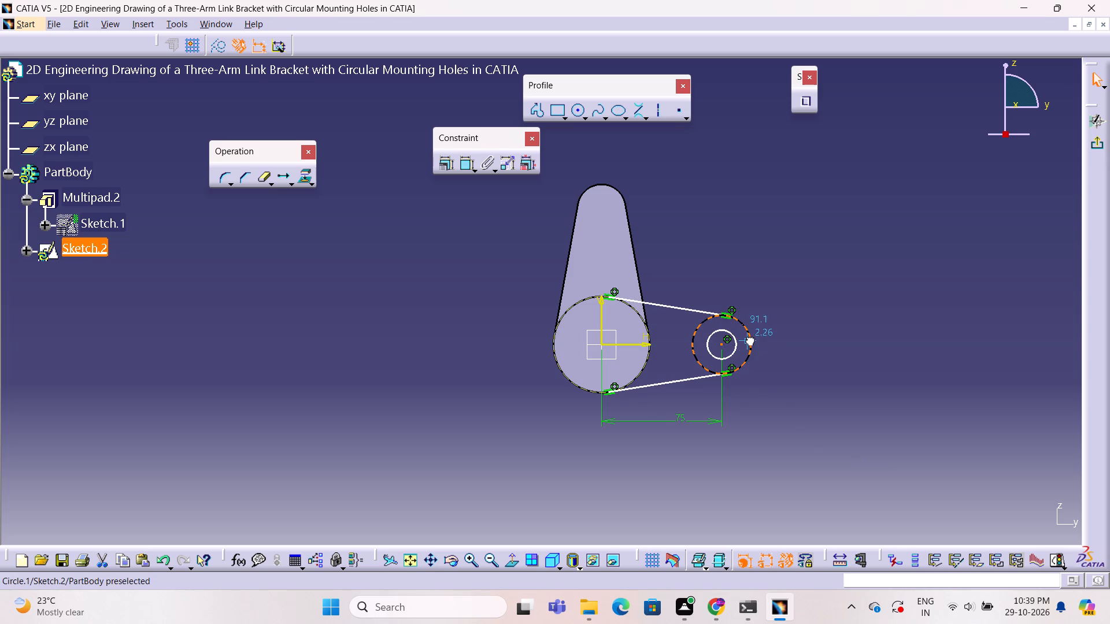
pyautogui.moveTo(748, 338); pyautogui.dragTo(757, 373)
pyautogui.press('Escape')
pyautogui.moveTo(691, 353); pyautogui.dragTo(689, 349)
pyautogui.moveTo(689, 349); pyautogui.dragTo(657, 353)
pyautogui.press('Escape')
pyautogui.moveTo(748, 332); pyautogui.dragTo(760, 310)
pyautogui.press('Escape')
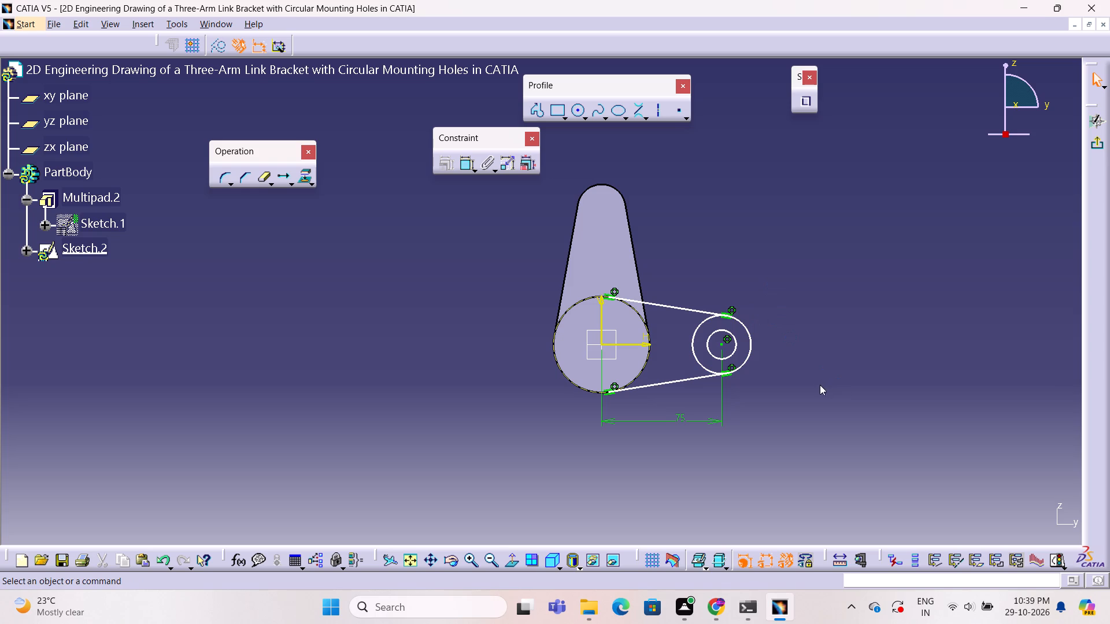
# Convert the projected hub circle from a construction element back to a standard element.
pyautogui.keyDown('ctrl'); pyautogui.moveTo(800, 378); pyautogui.dragTo(524, 485, button='middle'); pyautogui.keyUp('ctrl')
pyautogui.keyDown('ctrl'); pyautogui.moveTo(800, 378); pyautogui.dragTo(524, 485, button='right'); pyautogui.keyUp('ctrl')
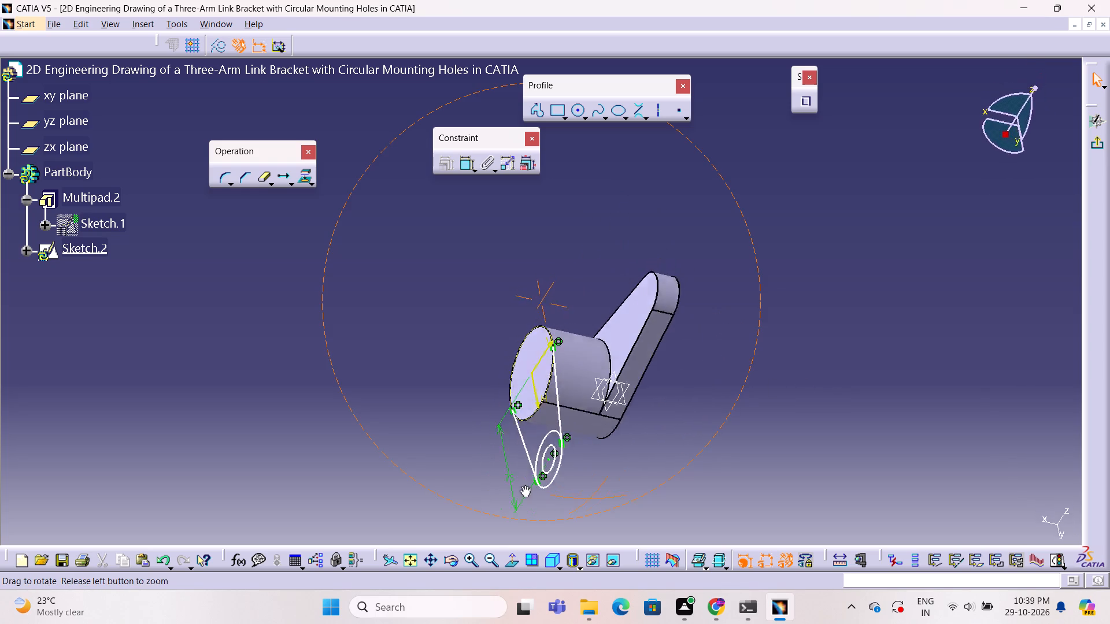
pyautogui.keyDown('ctrl'); pyautogui.moveTo(524, 485); pyautogui.dragTo(774, 387, button='middle'); pyautogui.keyUp('ctrl')
pyautogui.keyDown('ctrl'); pyautogui.moveTo(524, 485); pyautogui.dragTo(774, 387, button='right'); pyautogui.keyUp('ctrl')
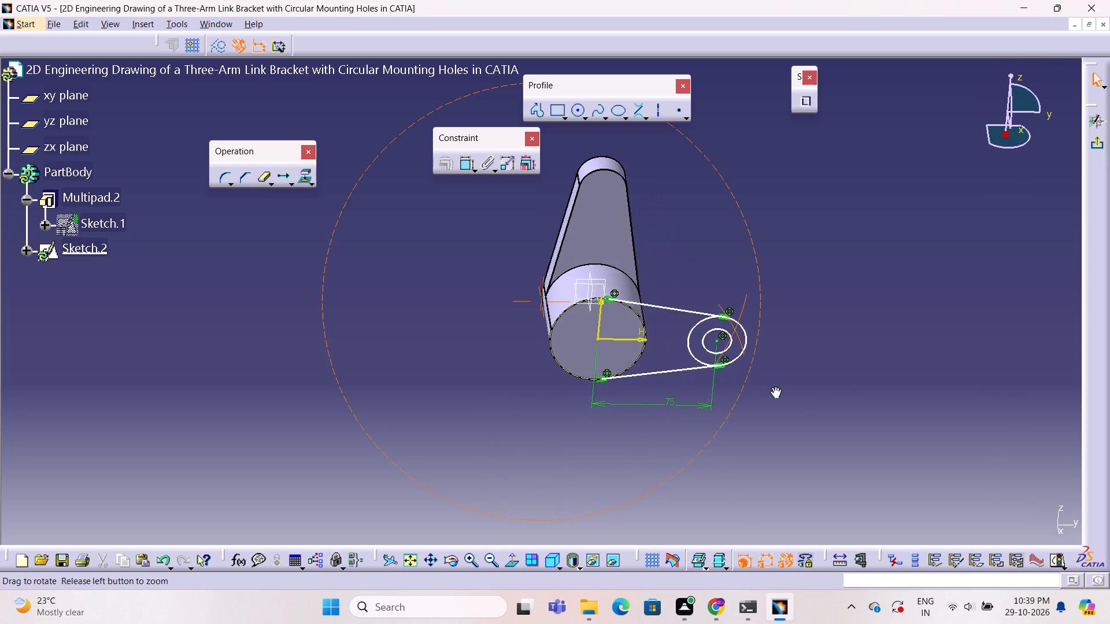
pyautogui.keyDown('ctrl'); pyautogui.moveTo(774, 387); pyautogui.dragTo(712, 416, button='middle'); pyautogui.keyUp('ctrl')
pyautogui.keyDown('ctrl'); pyautogui.moveTo(774, 387); pyautogui.dragTo(712, 416, button='right'); pyautogui.keyUp('ctrl')
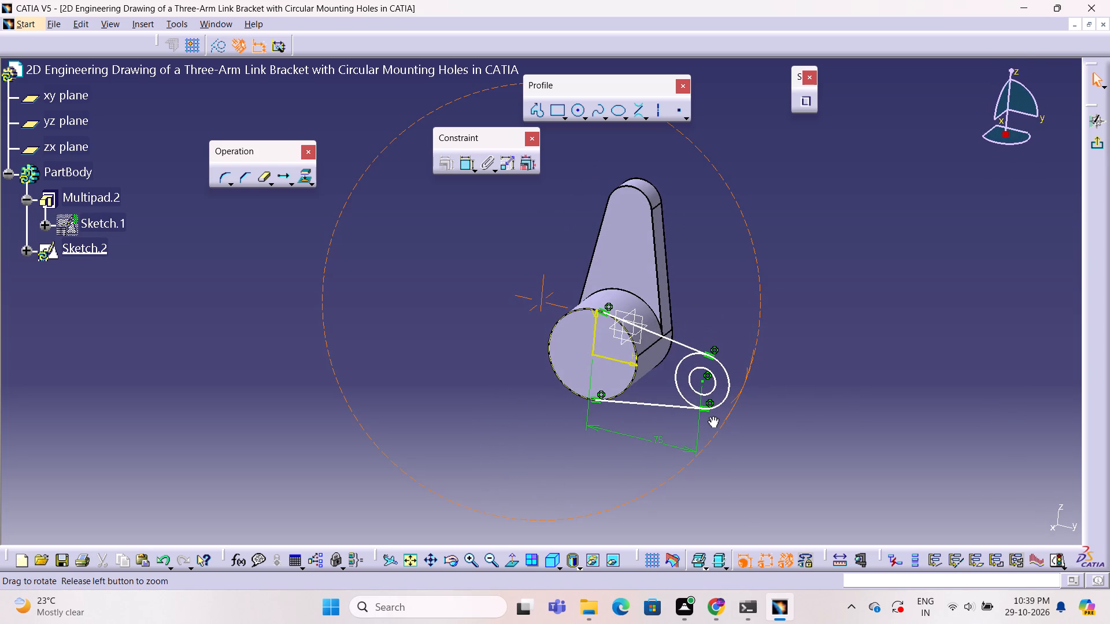
pyautogui.keyDown('ctrl'); pyautogui.moveTo(712, 416); pyautogui.dragTo(716, 398, button='middle'); pyautogui.keyUp('ctrl')
pyautogui.keyDown('ctrl'); pyautogui.moveTo(712, 416); pyautogui.dragTo(716, 398, button='right'); pyautogui.keyUp('ctrl')
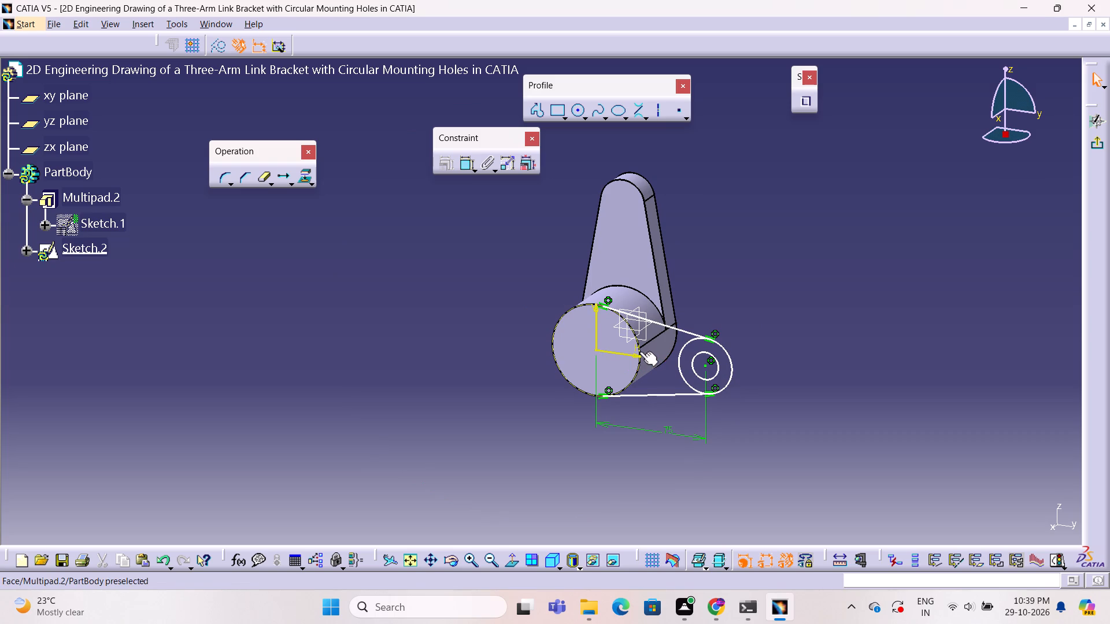
pyautogui.keyDown('ctrl'); pyautogui.moveTo(523, 417); pyautogui.dragTo(592, 376, button='middle'); pyautogui.keyUp('ctrl')
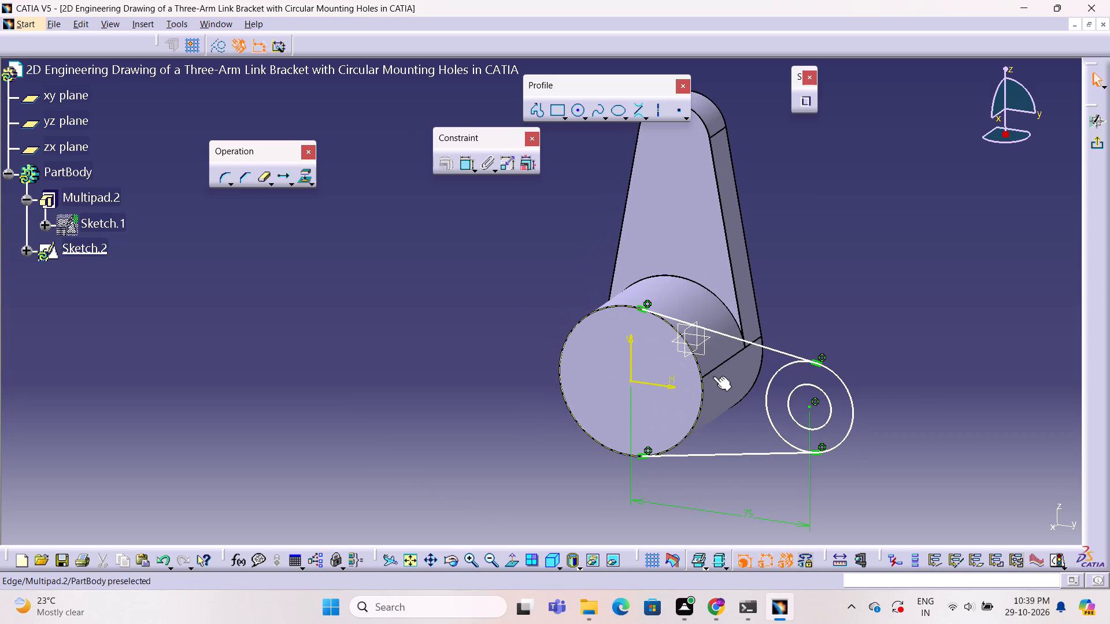
pyautogui.click(700, 378)
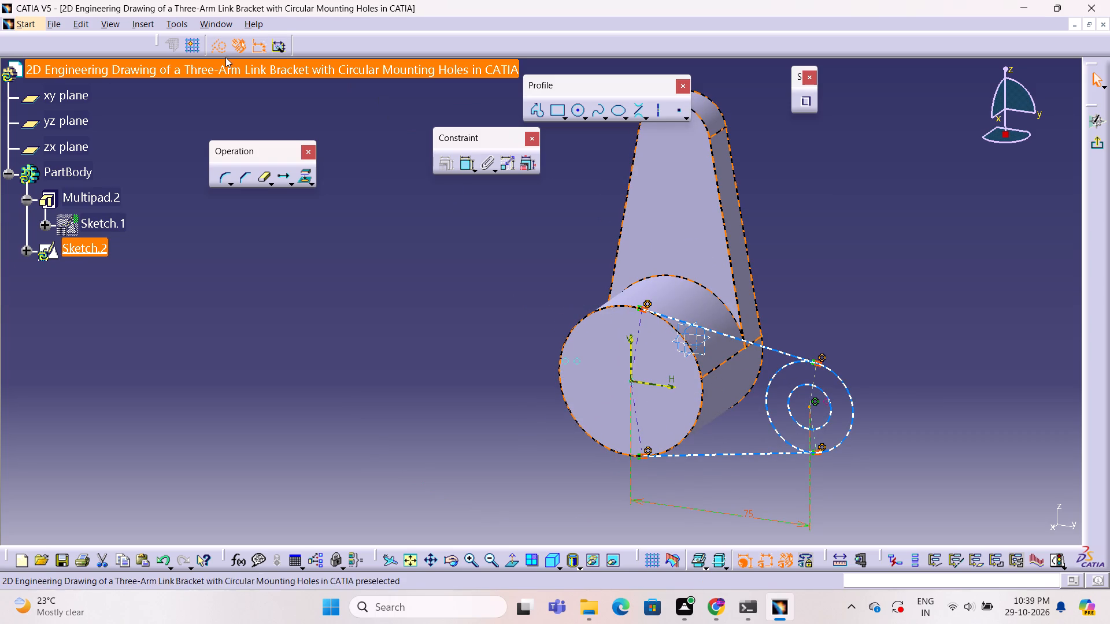
pyautogui.click(222, 48)
pyautogui.click(467, 296)
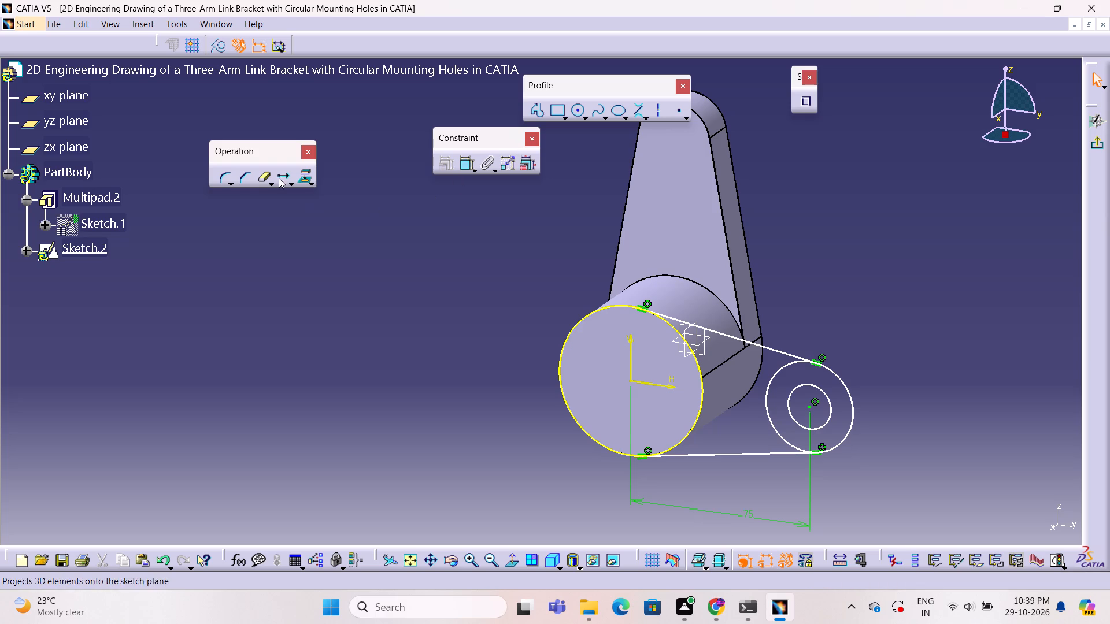
# Quick-trim the projected hub circle, removing the arc on the side away from the side arm between the tangent points.
pyautogui.click(264, 178)
pyautogui.click(320, 48)
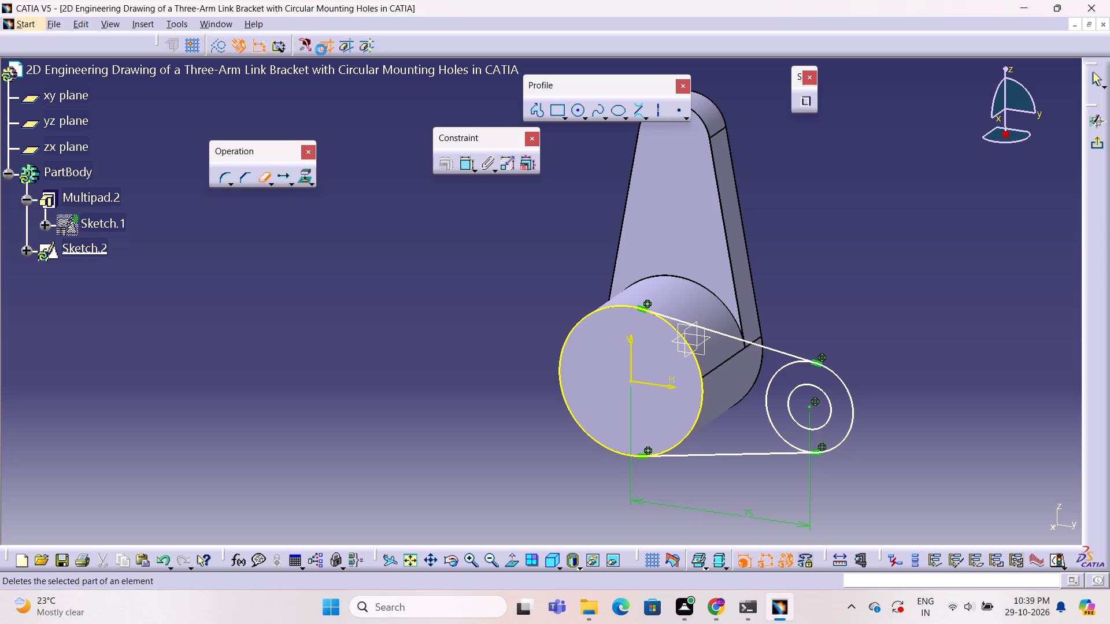
pyautogui.click(559, 359)
pyautogui.click(406, 355)
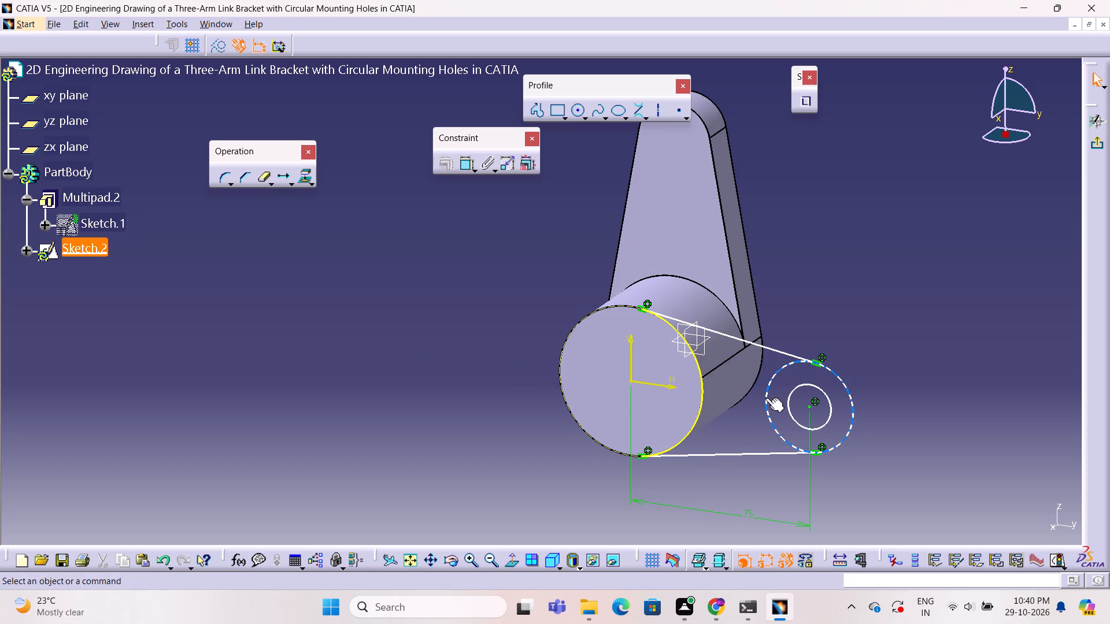
# Dimension the side arm's outer circle and set its radius to 15 mm.
pyautogui.moveTo(765, 398); pyautogui.dragTo(732, 433)
pyautogui.press('Escape')
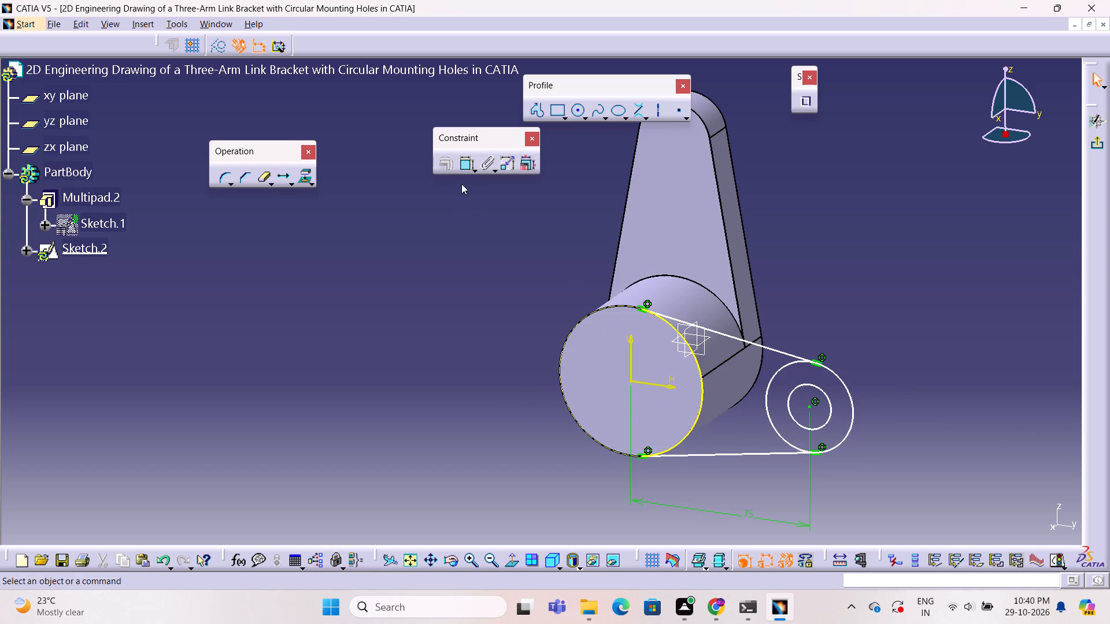
pyautogui.click(467, 168)
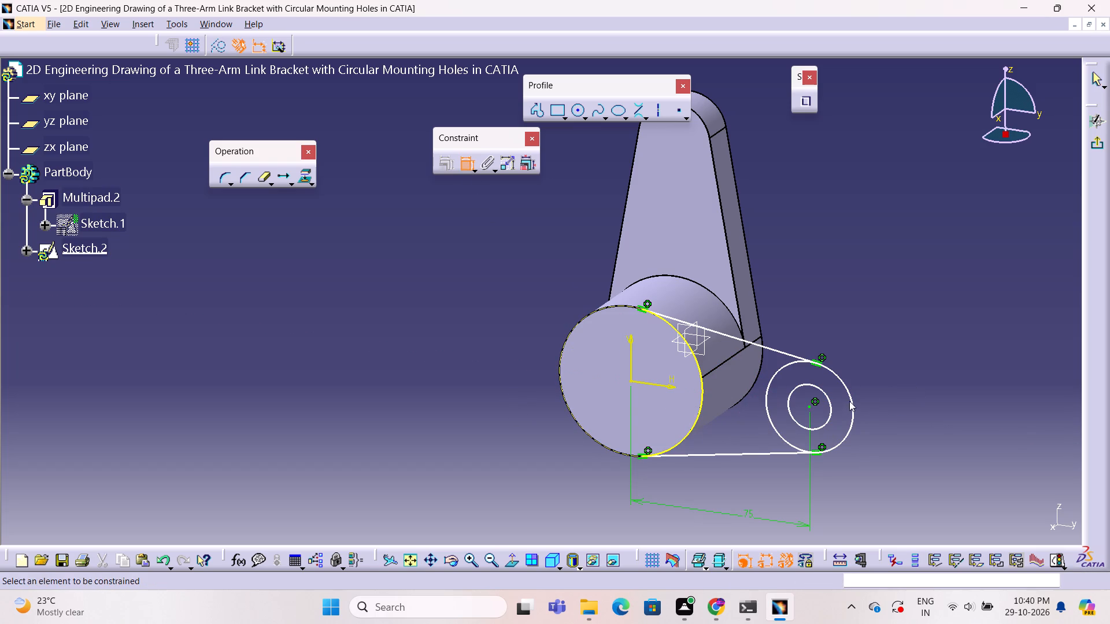
pyautogui.click(850, 399)
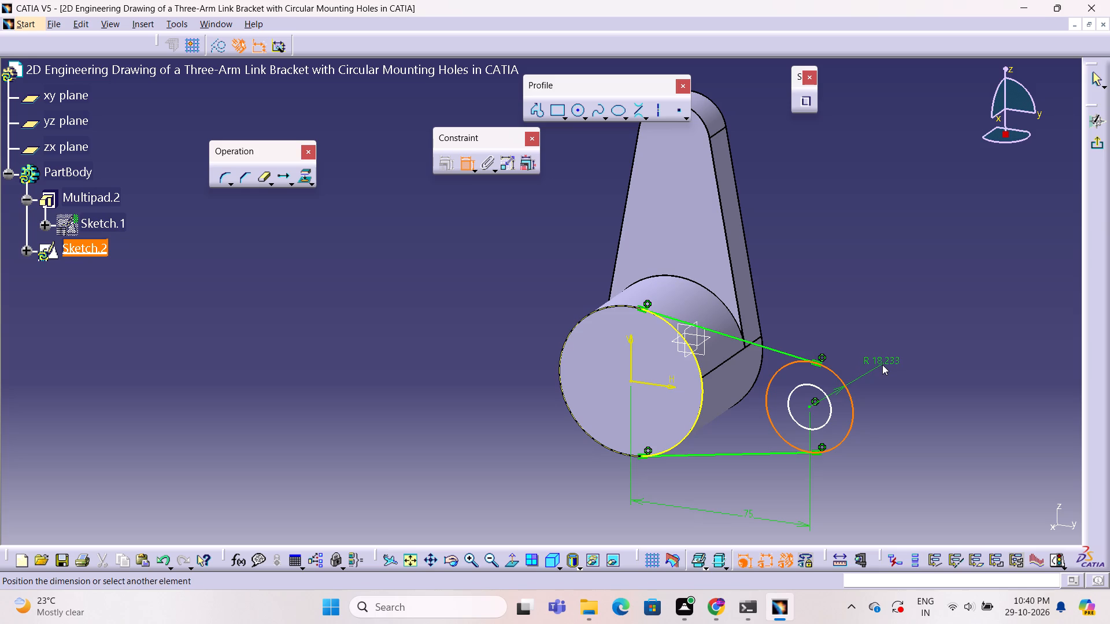
pyautogui.click(882, 365)
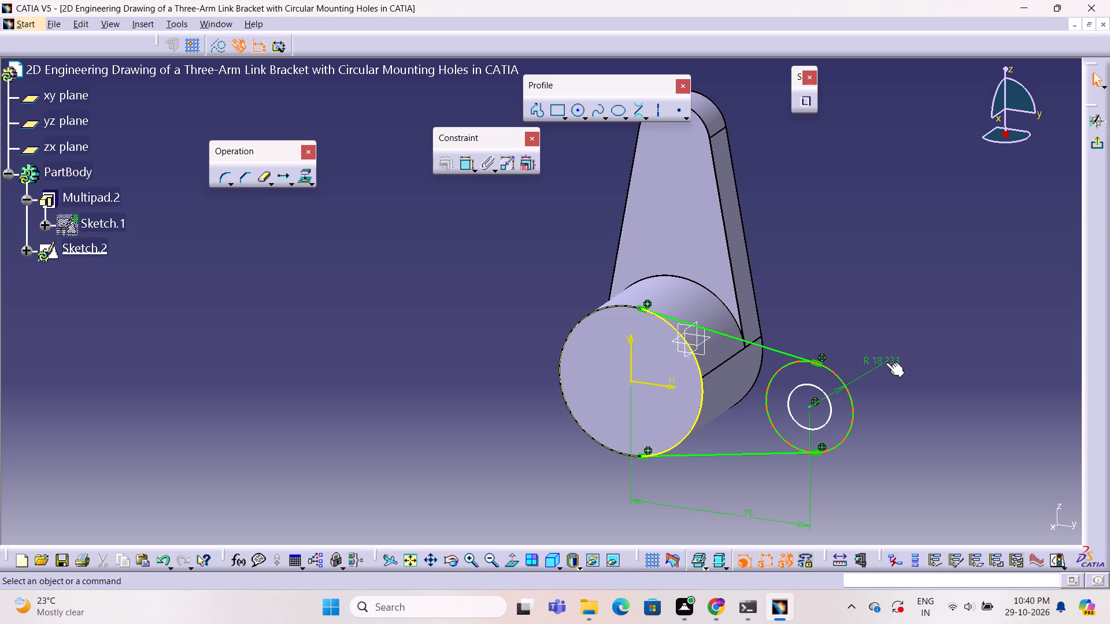
pyautogui.doubleClick(888, 359)
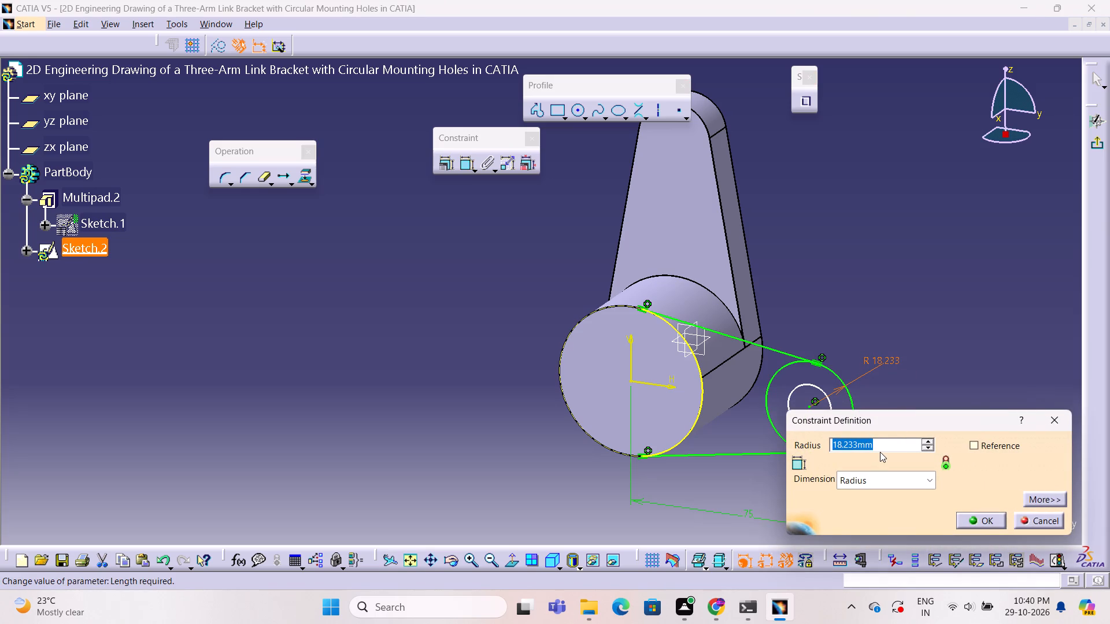
pyautogui.press('1')
pyautogui.press('5')
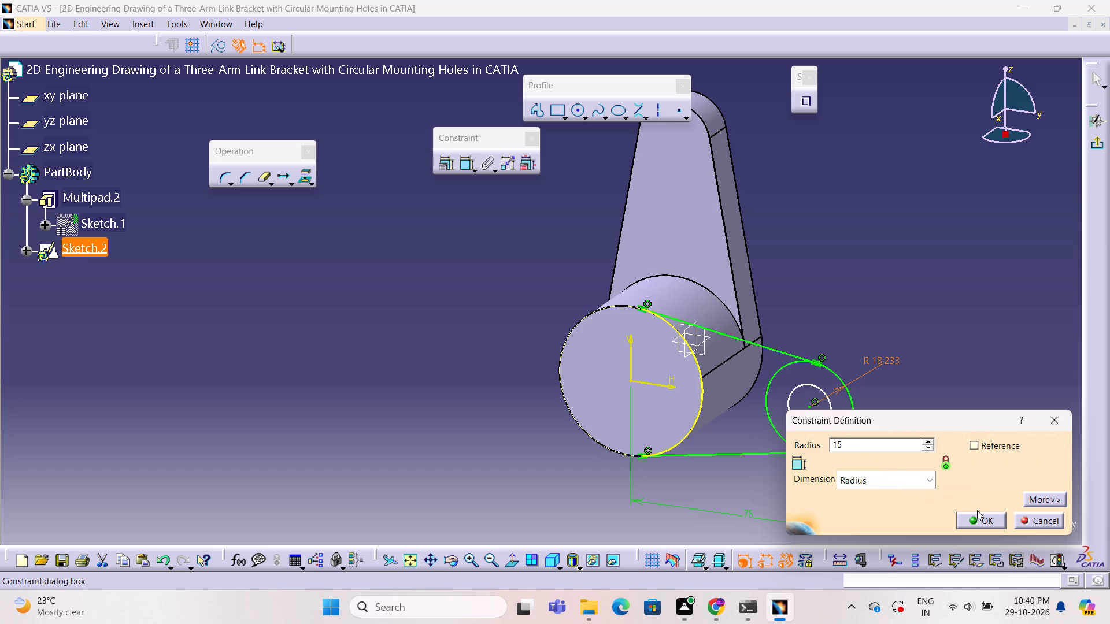
pyautogui.click(979, 515)
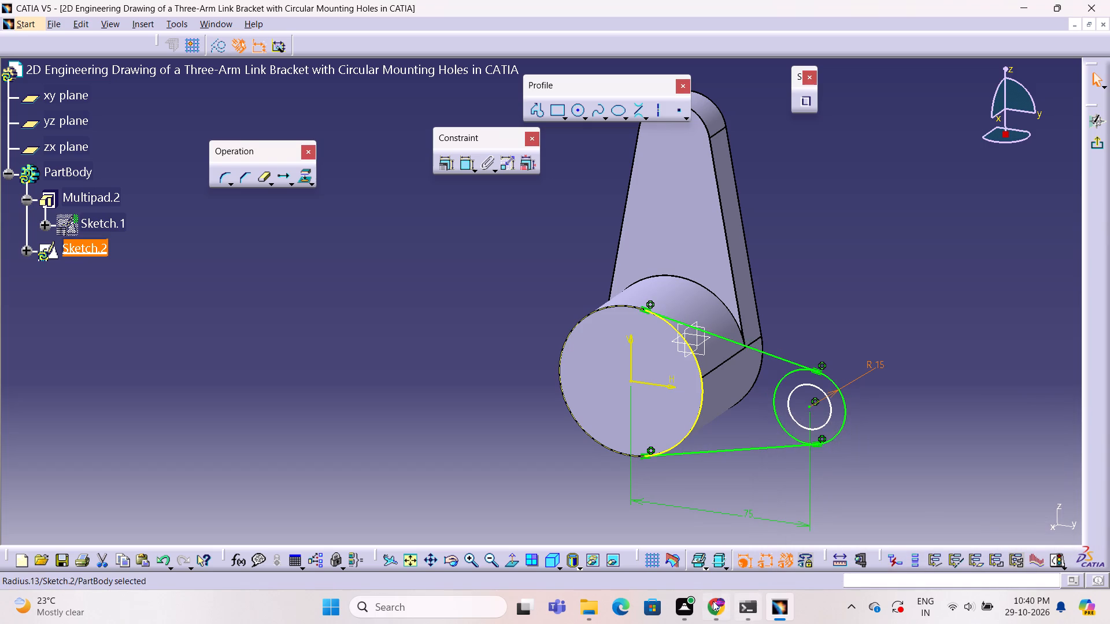
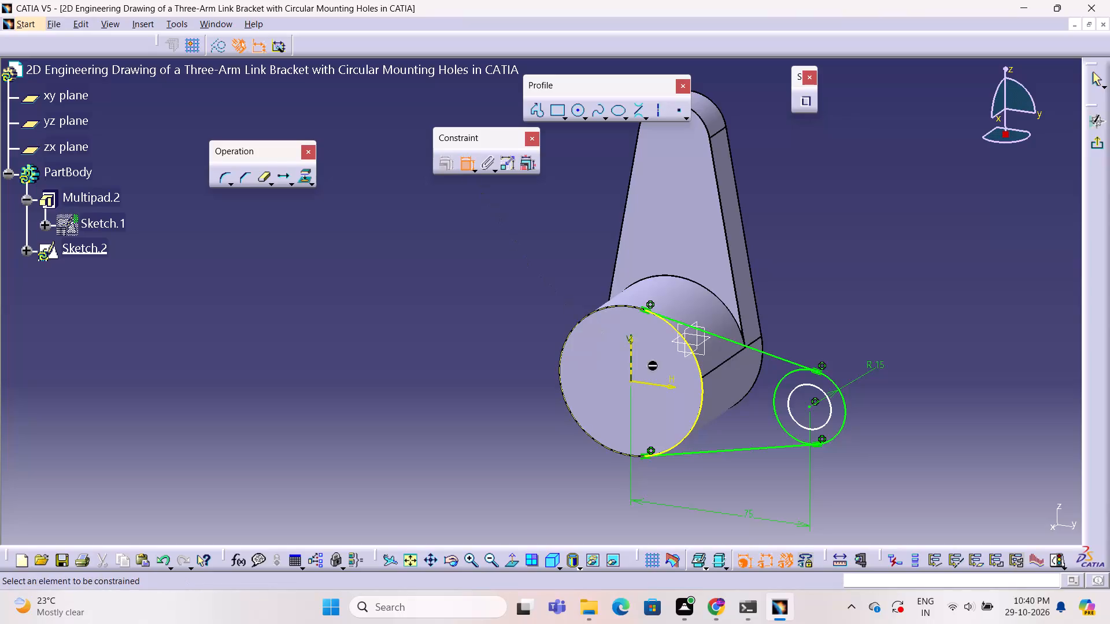
# Dimension the side arm's inner circle as a diameter and set it to 20 mm.
pyautogui.click(812, 385)
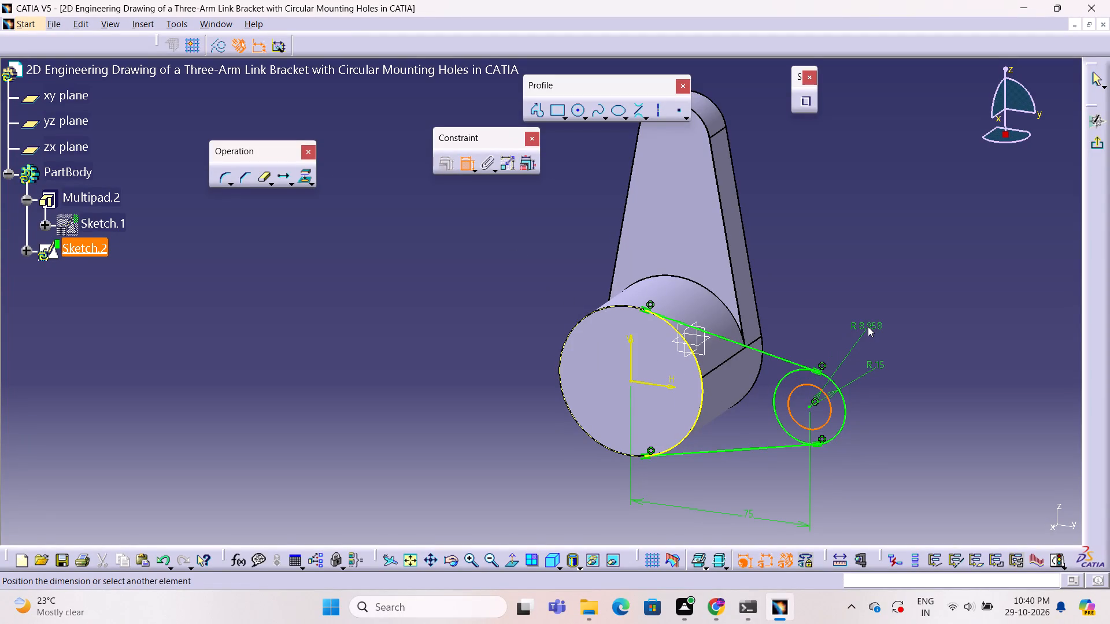
pyautogui.click(868, 326)
pyautogui.doubleClick(877, 323)
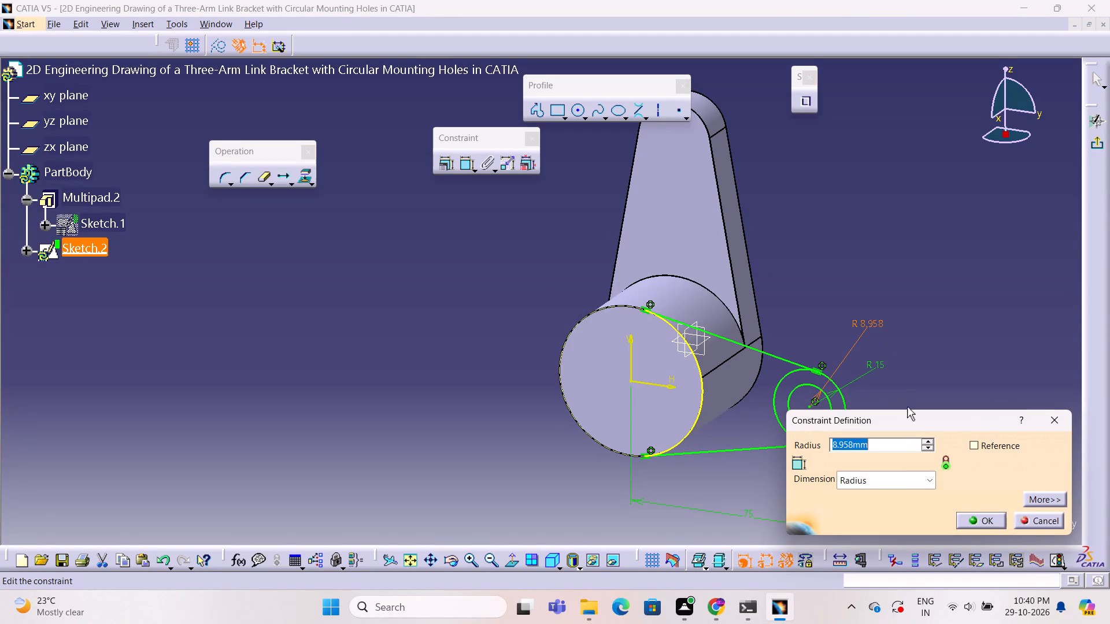
pyautogui.click(933, 482)
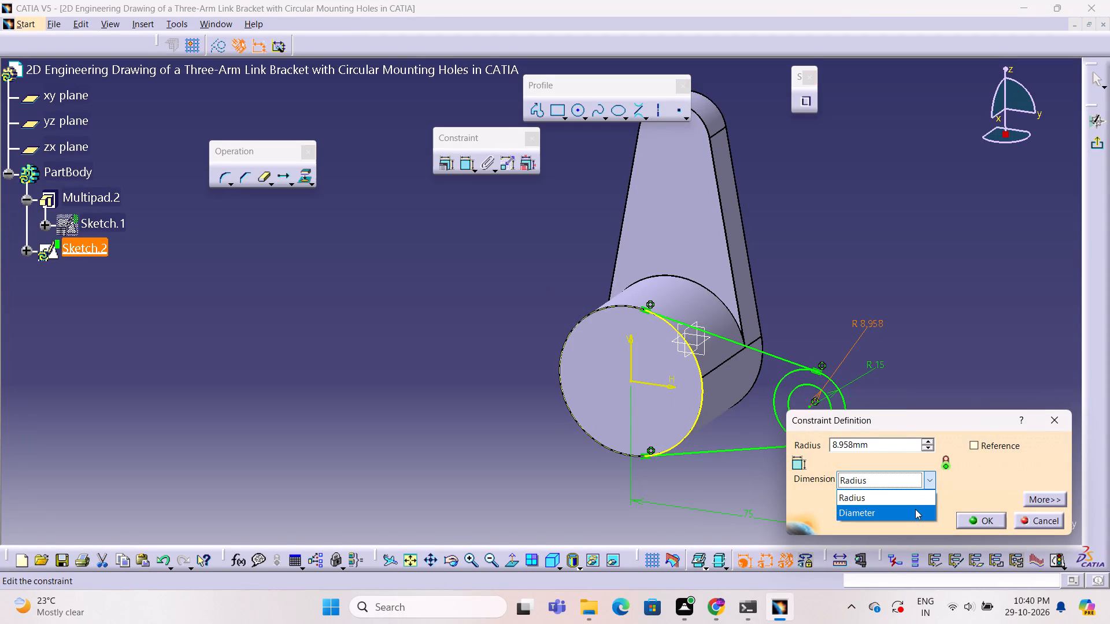
pyautogui.click(915, 509)
pyautogui.doubleClick(895, 443)
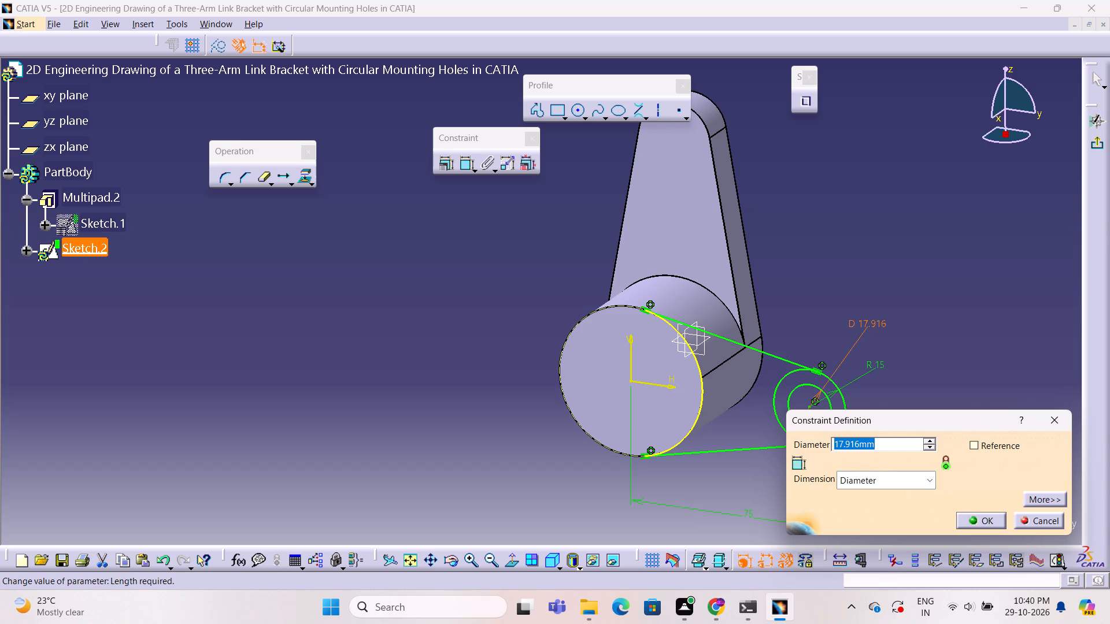
pyautogui.press('2')
pyautogui.press('0')
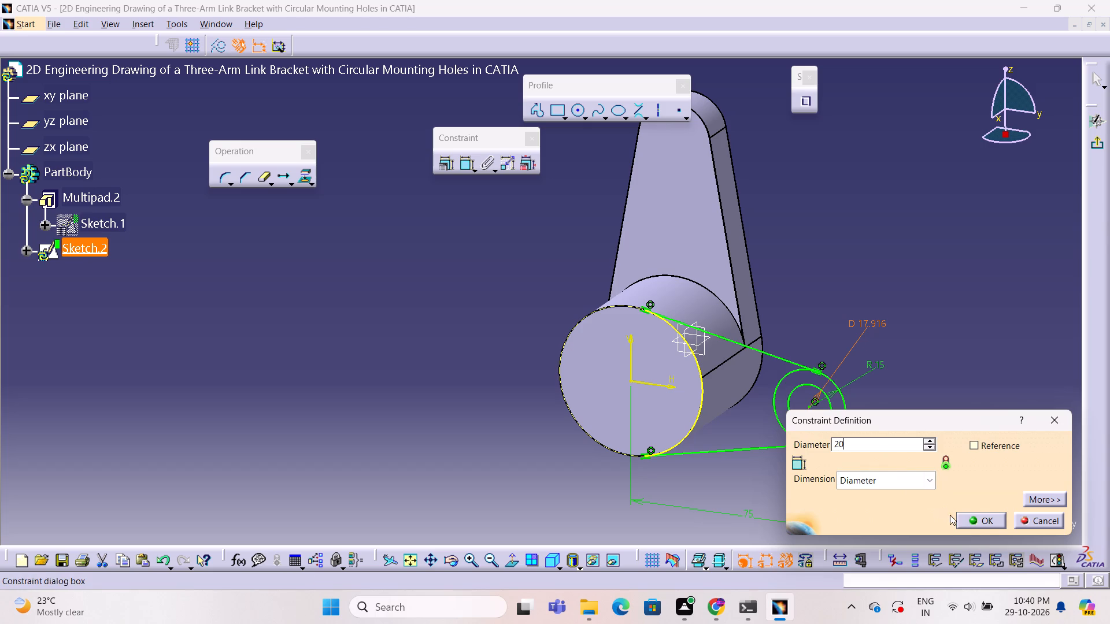
pyautogui.click(977, 522)
pyautogui.click(979, 506)
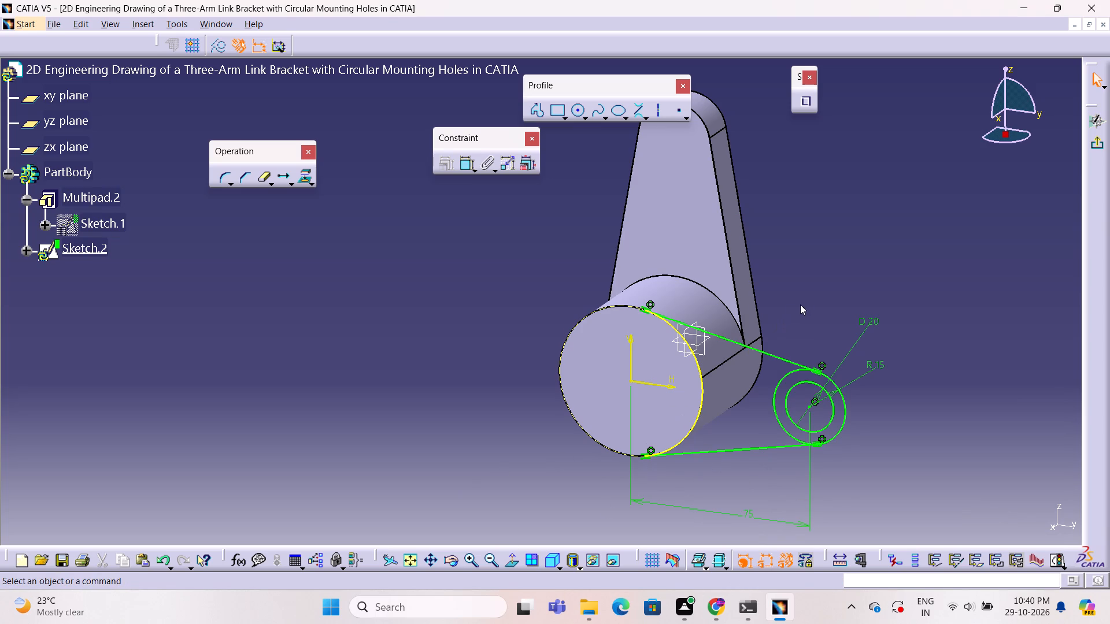
# Examine the side-arm sketch against the hub and upper arm from several angles.
pyautogui.keyDown('ctrl'); pyautogui.moveTo(803, 303); pyautogui.dragTo(594, 327, button='middle'); pyautogui.keyUp('ctrl')
pyautogui.keyDown('ctrl'); pyautogui.moveTo(804, 303); pyautogui.dragTo(594, 327, button='right'); pyautogui.keyUp('ctrl')
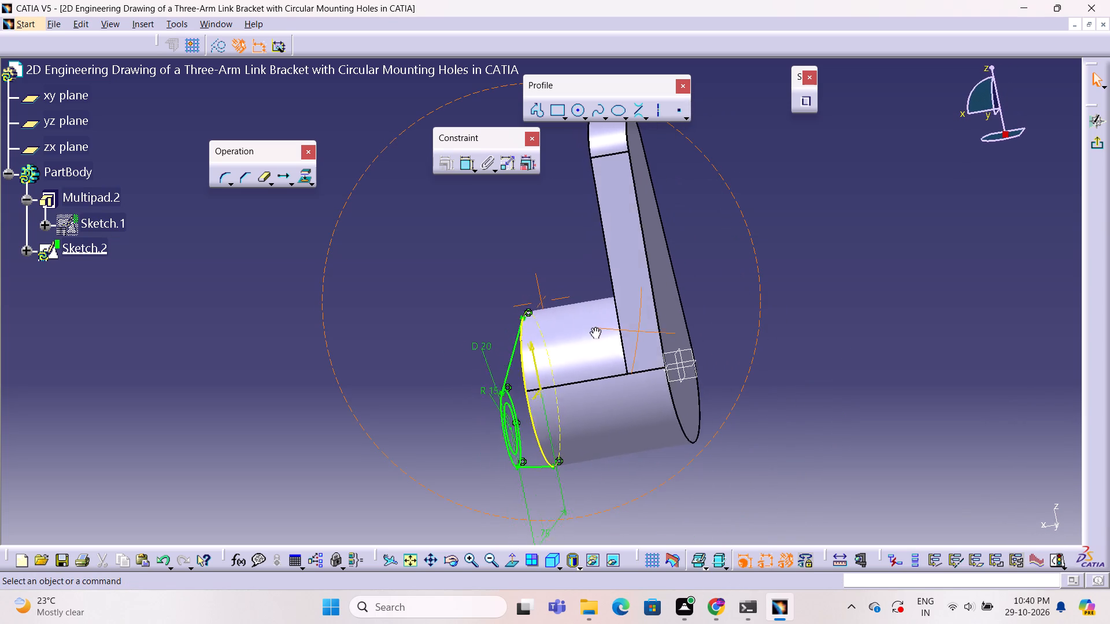
pyautogui.keyDown('ctrl'); pyautogui.moveTo(594, 327); pyautogui.dragTo(792, 313, button='middle'); pyautogui.keyUp('ctrl')
pyautogui.keyDown('ctrl'); pyautogui.moveTo(594, 327); pyautogui.dragTo(792, 313, button='right'); pyautogui.keyUp('ctrl')
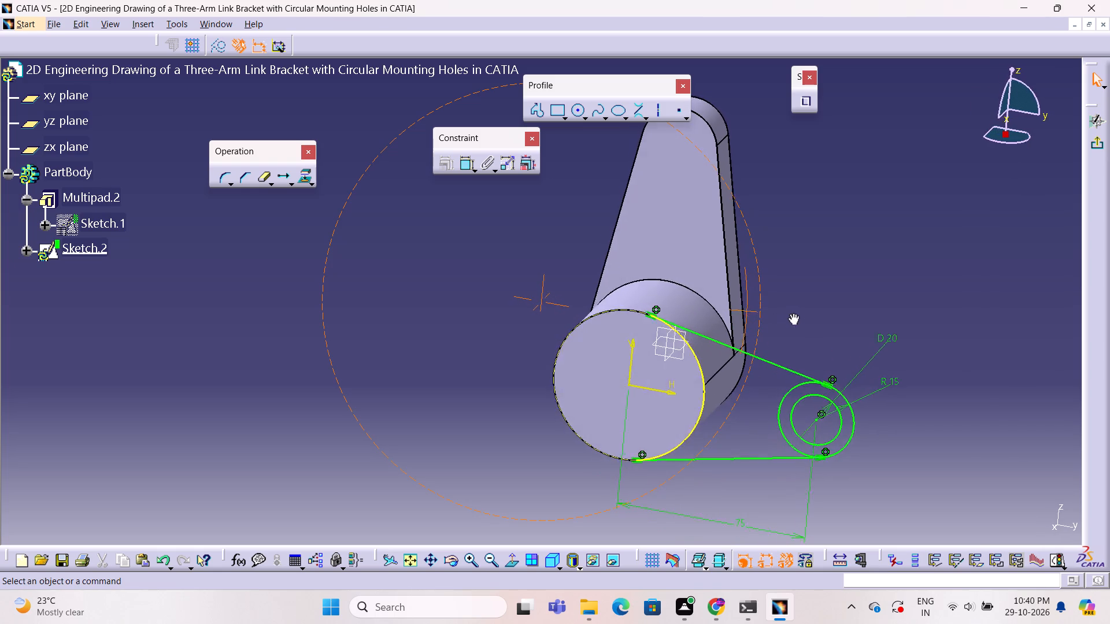
pyautogui.keyDown('ctrl'); pyautogui.moveTo(792, 313); pyautogui.dragTo(571, 332, button='middle'); pyautogui.keyUp('ctrl')
pyautogui.keyDown('ctrl'); pyautogui.moveTo(792, 313); pyautogui.dragTo(571, 332, button='right'); pyautogui.keyUp('ctrl')
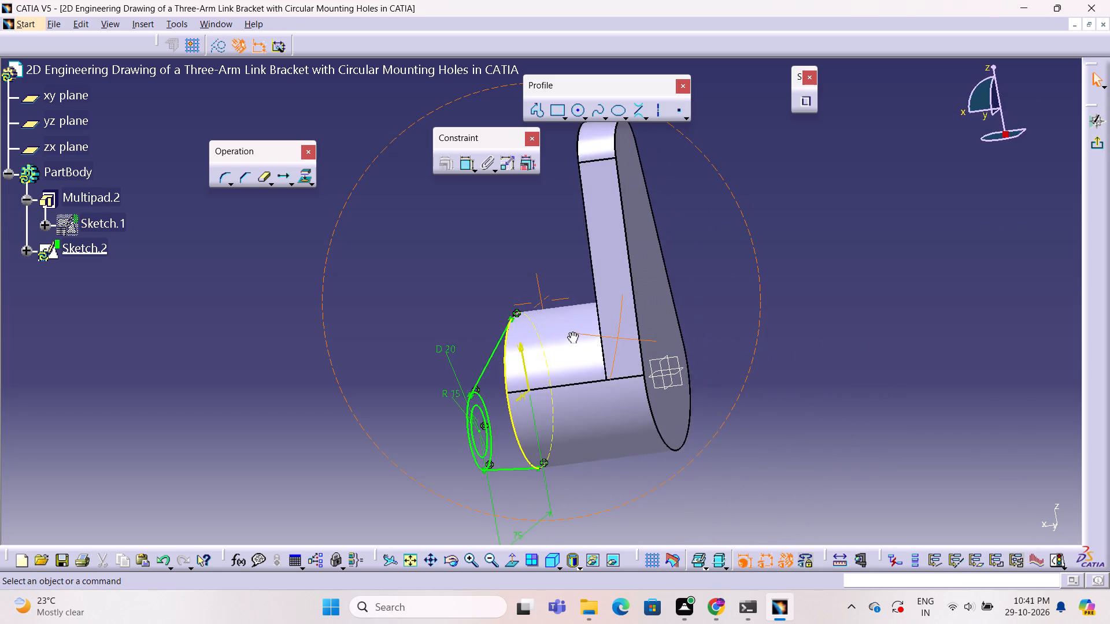
pyautogui.keyDown('ctrl'); pyautogui.moveTo(571, 332); pyautogui.dragTo(819, 303, button='middle'); pyautogui.keyUp('ctrl')
pyautogui.keyDown('ctrl'); pyautogui.moveTo(571, 332); pyautogui.dragTo(819, 303, button='right'); pyautogui.keyUp('ctrl')
pyautogui.keyDown('ctrl'); pyautogui.scroll(-1, 747, 308); pyautogui.keyUp('ctrl')
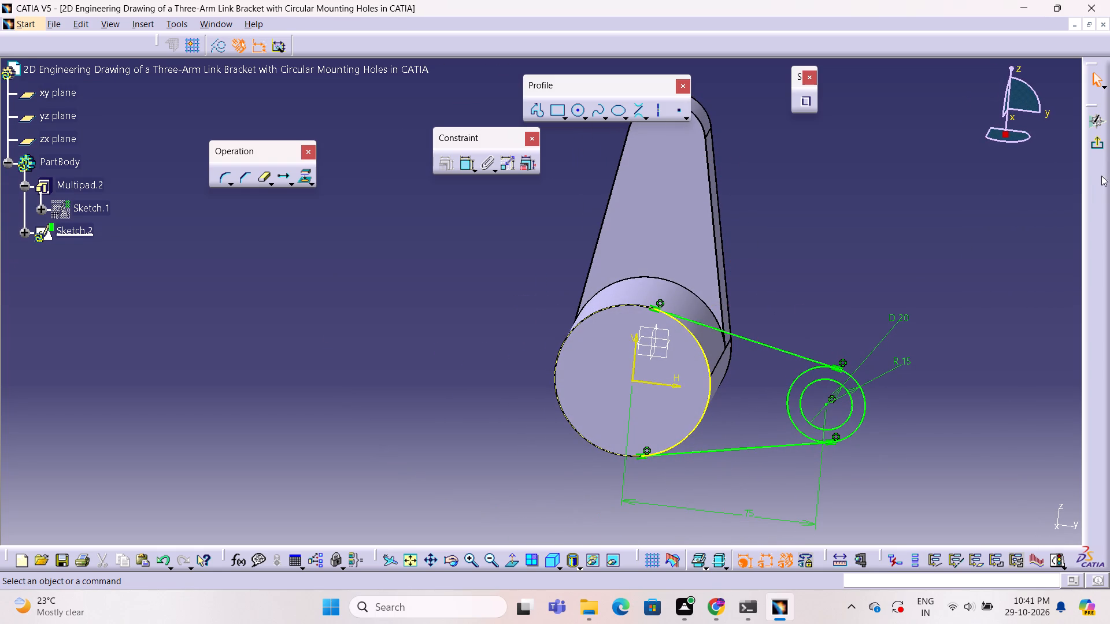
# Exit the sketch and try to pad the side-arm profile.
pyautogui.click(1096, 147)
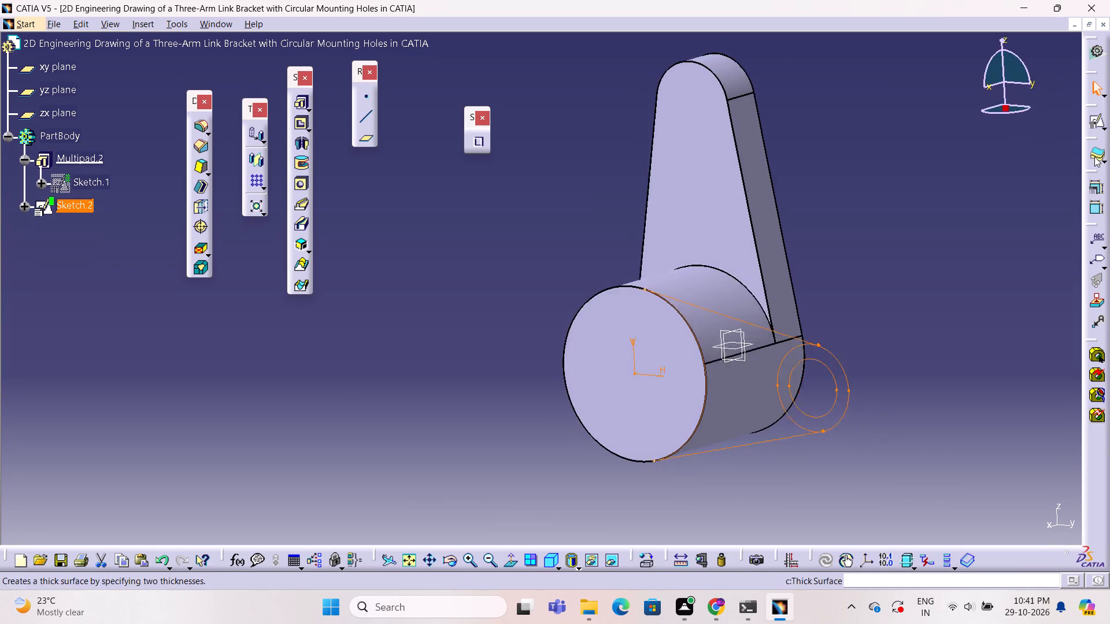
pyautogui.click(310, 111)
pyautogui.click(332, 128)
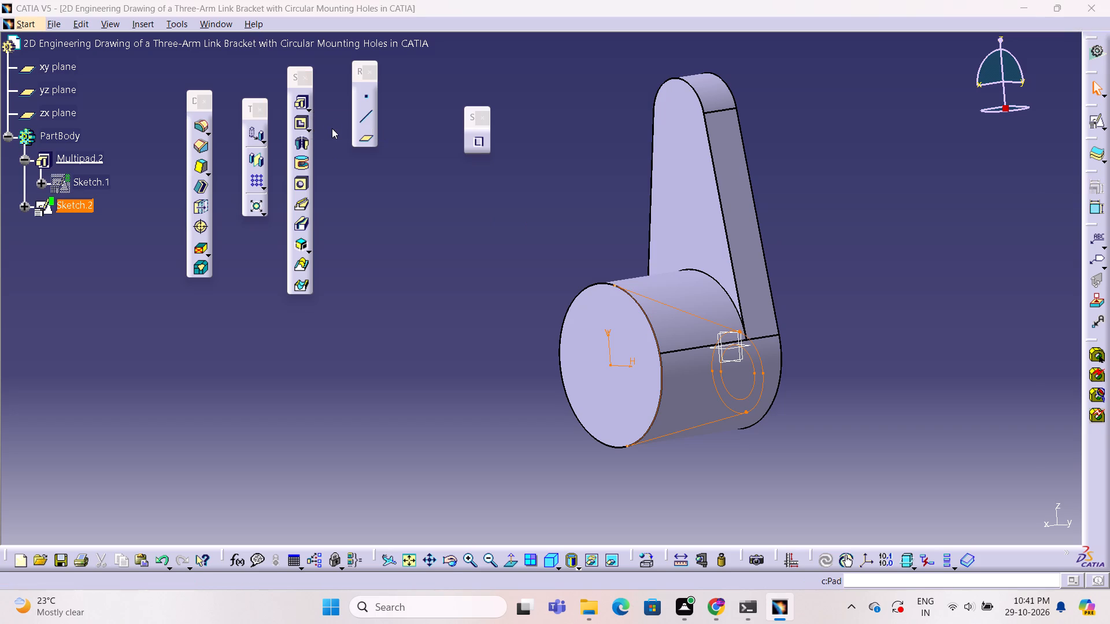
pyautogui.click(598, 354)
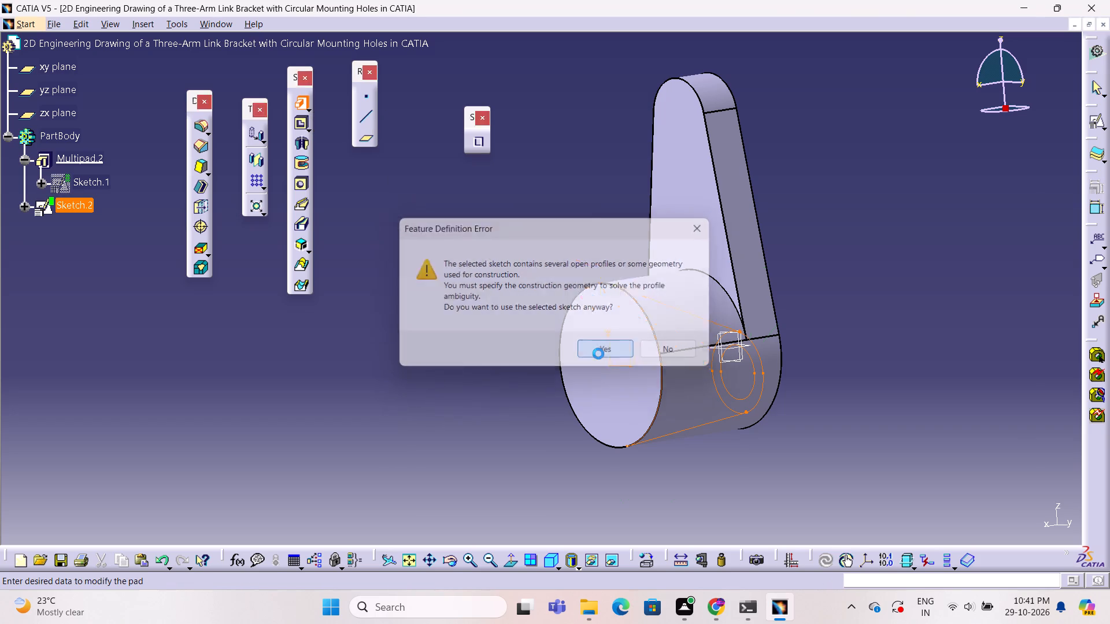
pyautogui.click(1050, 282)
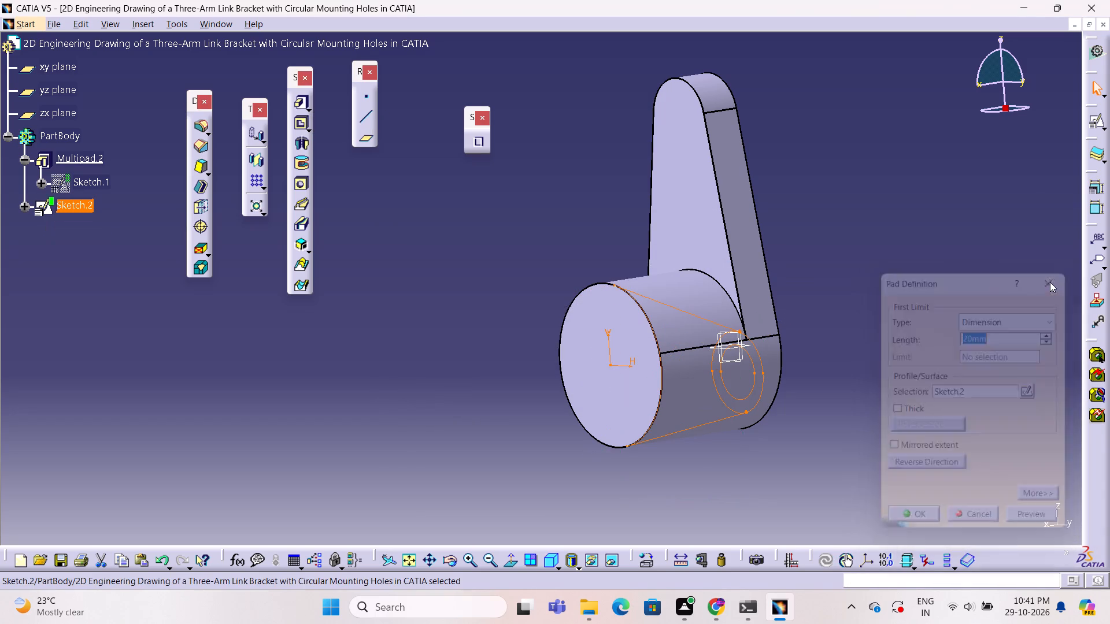
# Reopen the side-arm sketch and run a sketch analysis to check whether its geometry is closed.
pyautogui.doubleClick(763, 381)
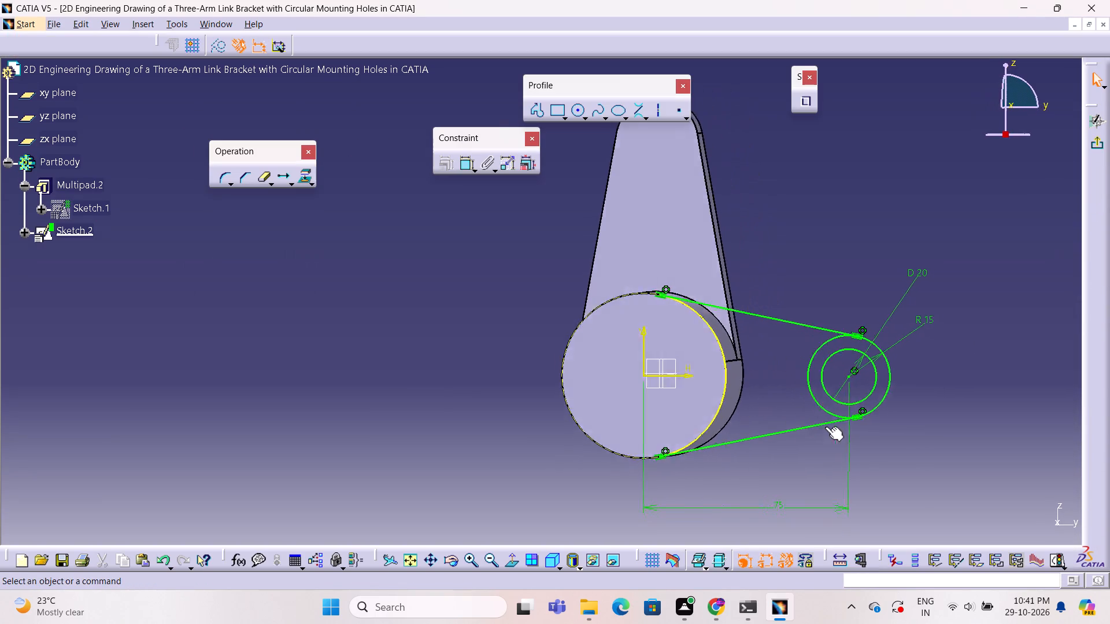
pyautogui.click(1054, 558)
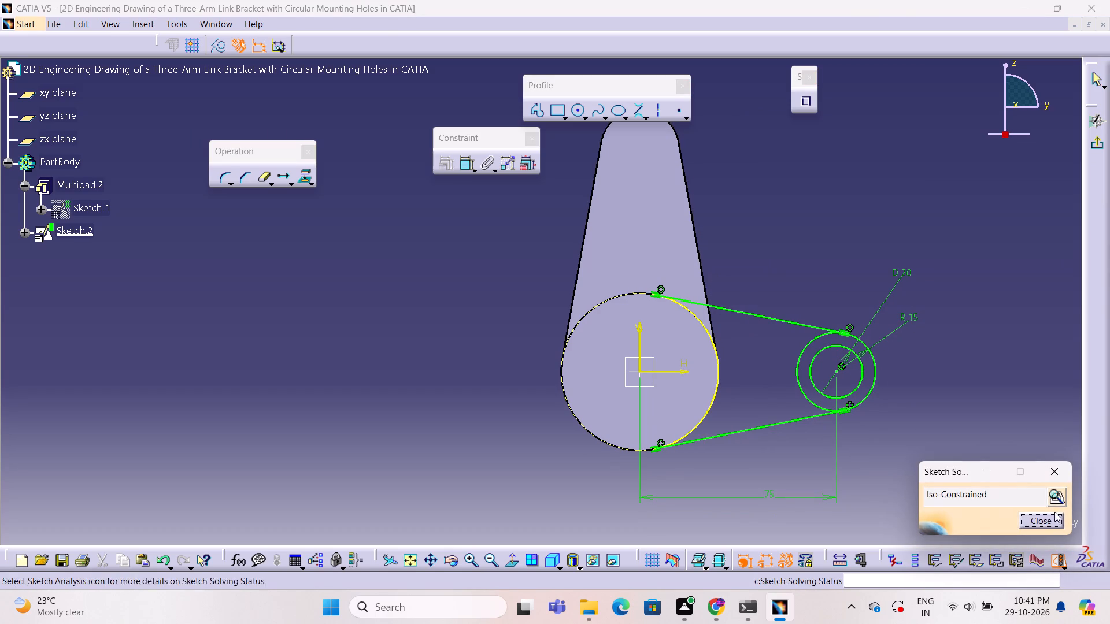
pyautogui.click(1054, 493)
pyautogui.scroll(-3, 216, 369)
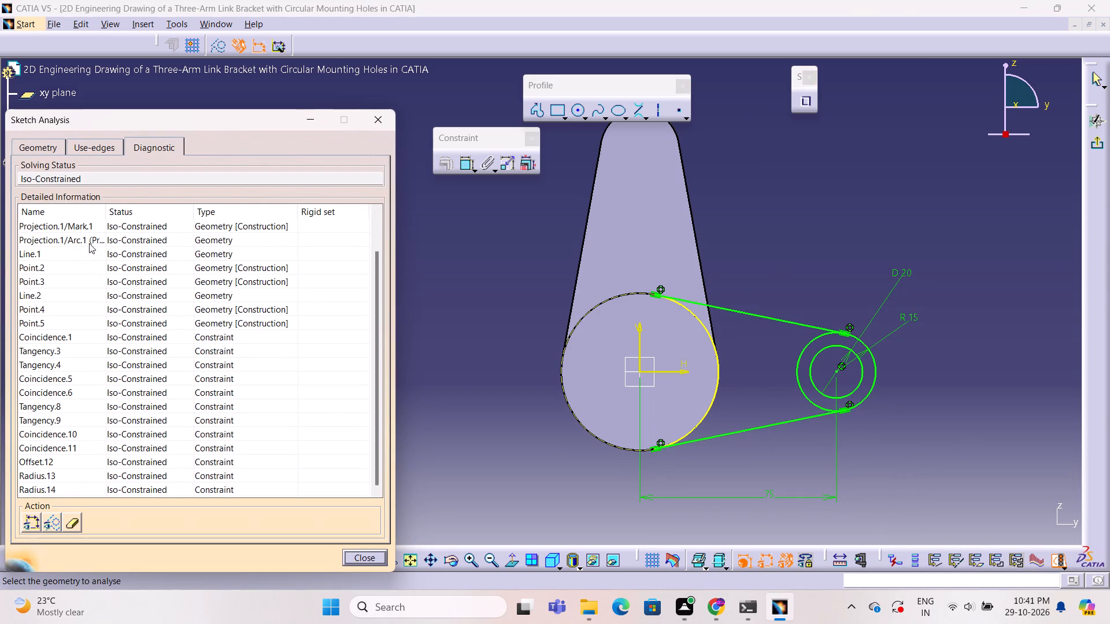
pyautogui.click(32, 151)
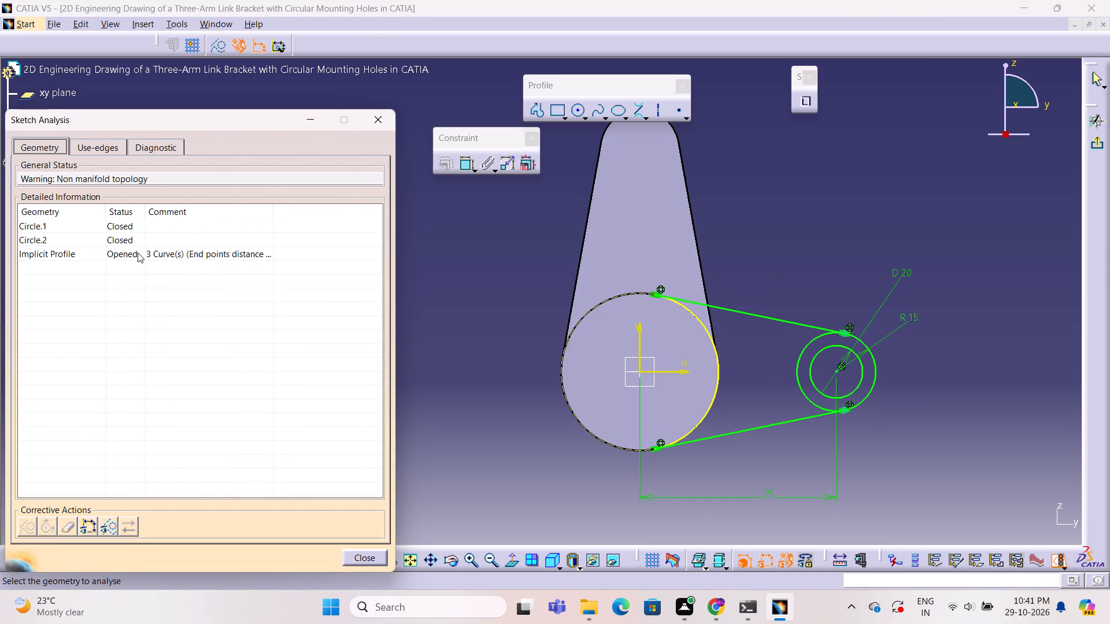
# Delete the open implicit profile, consisting of both tangent lines and the trimmed hub arc, through the sketch analysis.
pyautogui.click(138, 252)
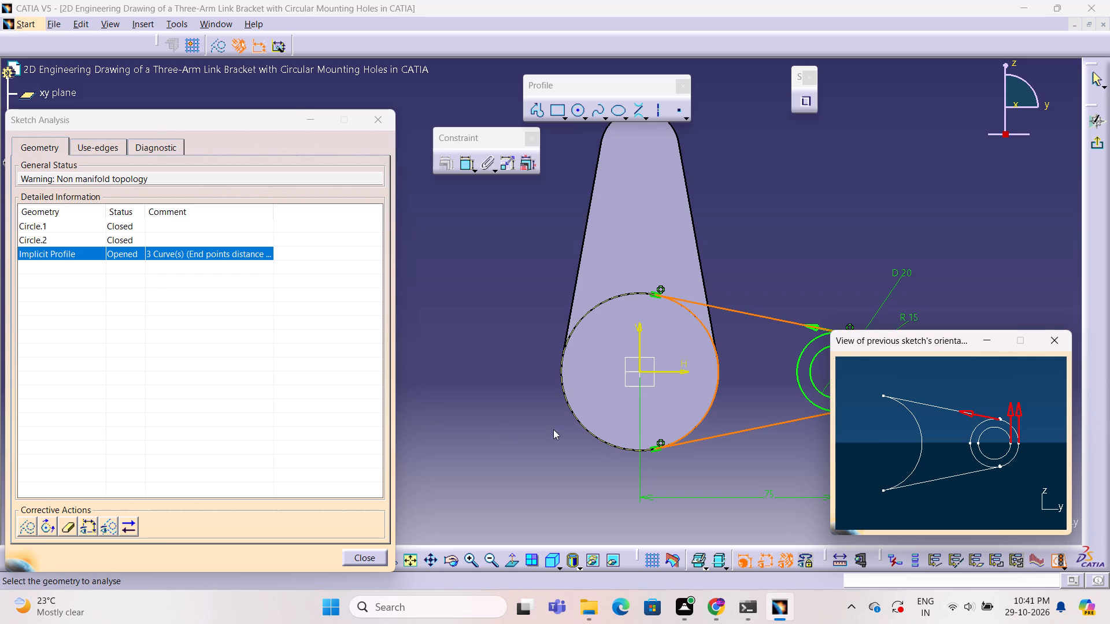
pyautogui.click(1068, 341)
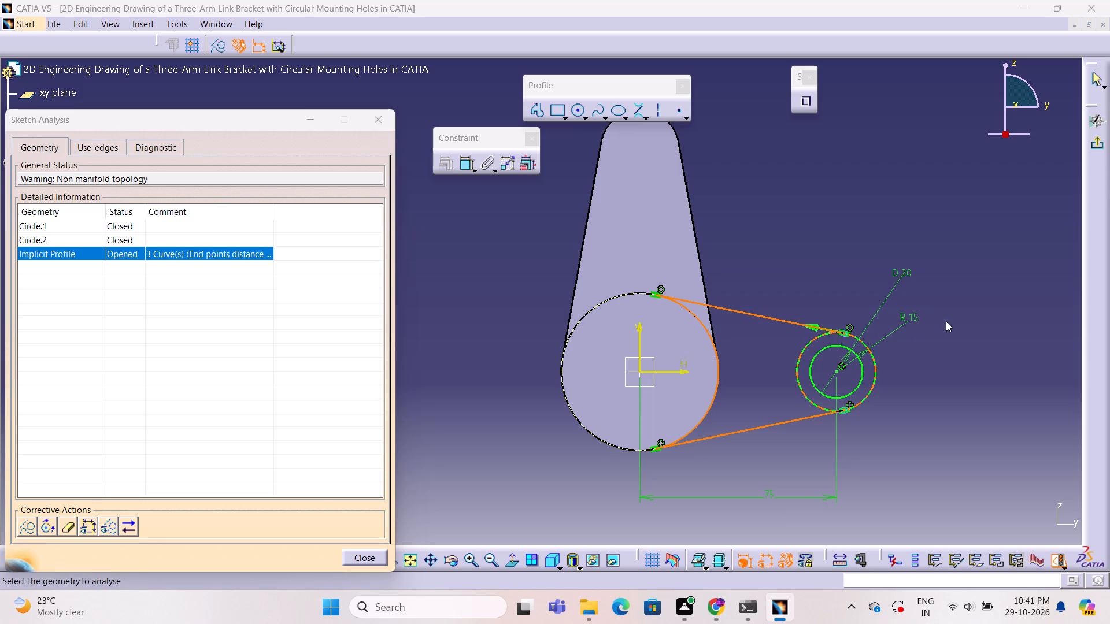
pyautogui.press('Escape')
pyautogui.press('Escape')
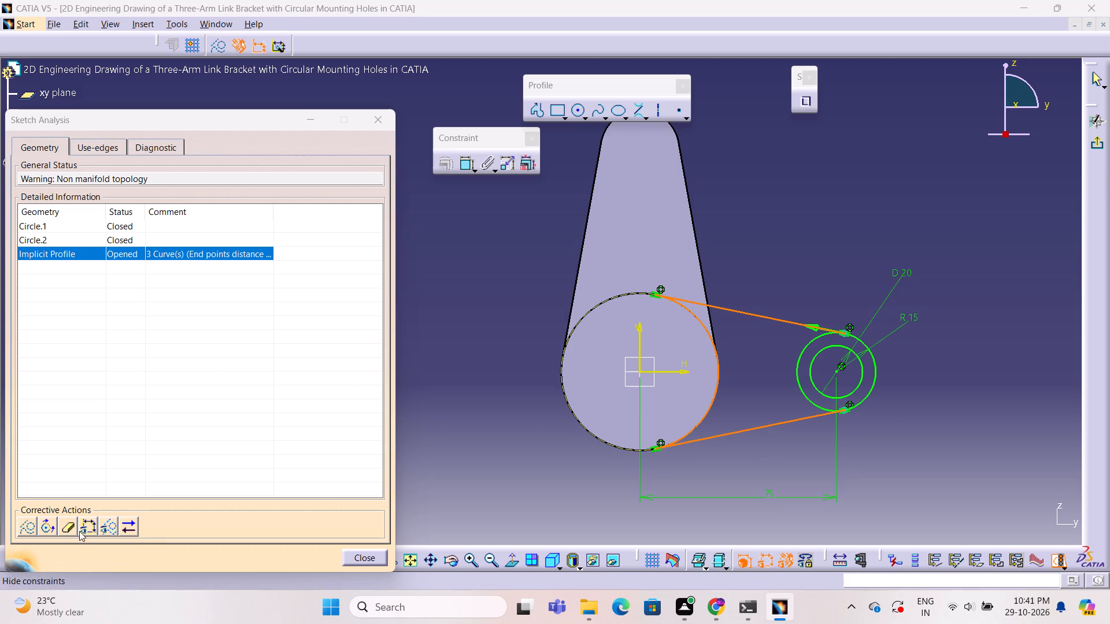
pyautogui.click(72, 525)
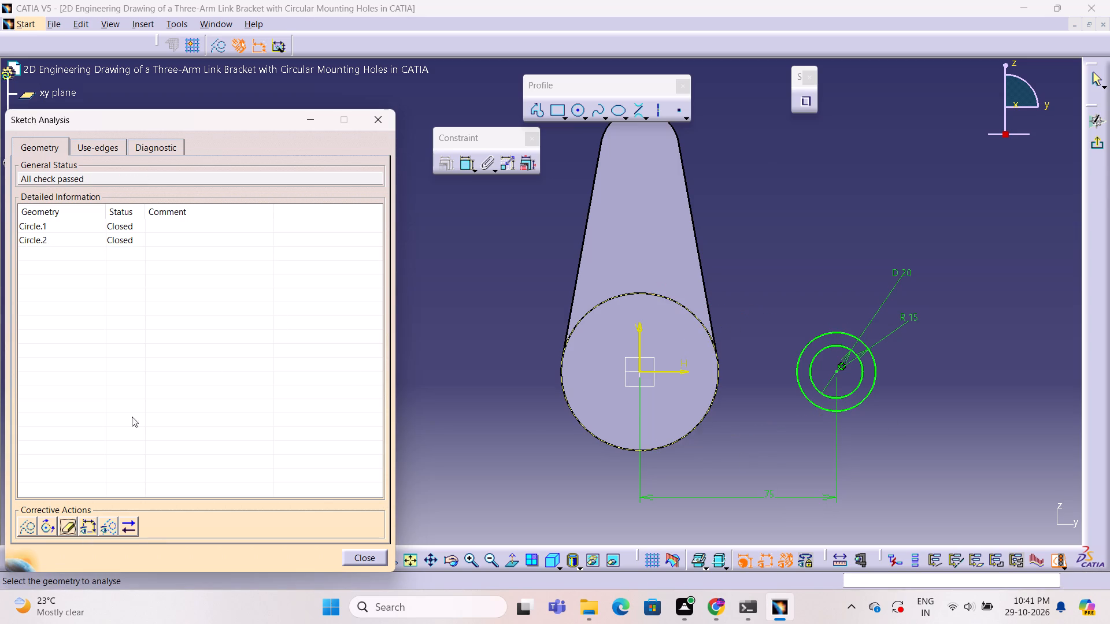
pyautogui.click(386, 128)
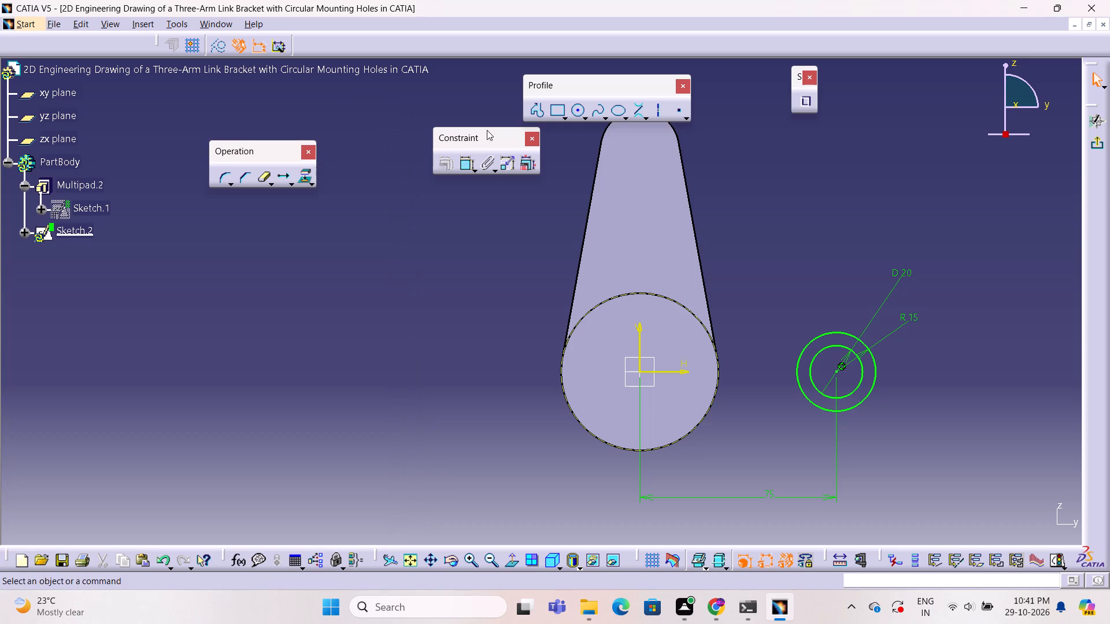
# Draw upper and lower bi-tangent lines between the projected hub circle and the side arm's outer circle.
pyautogui.click(635, 114)
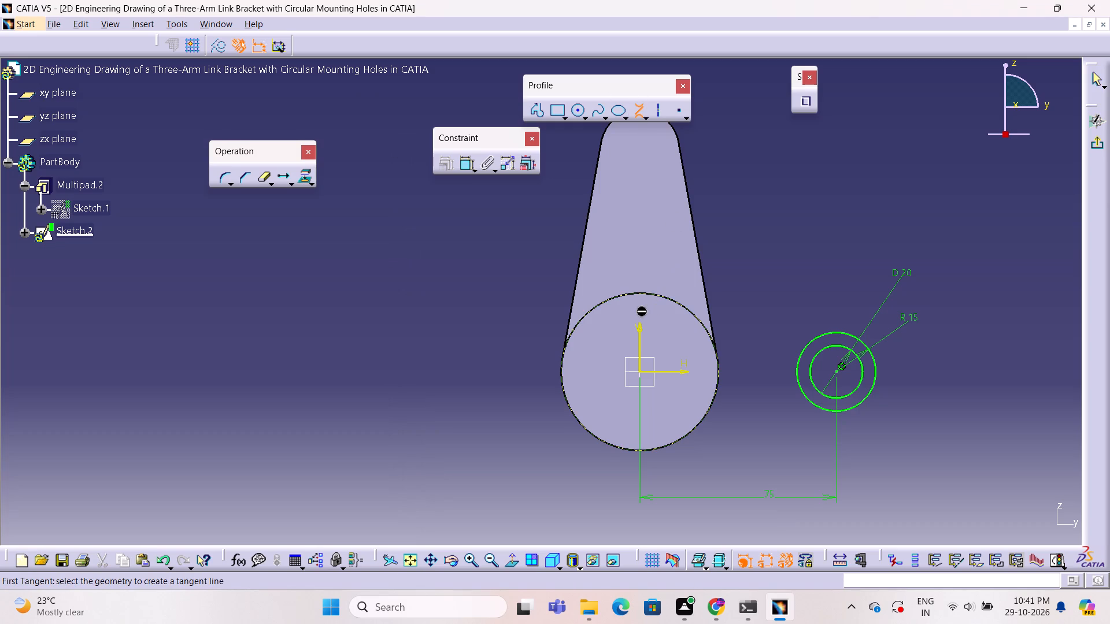
pyautogui.click(642, 293)
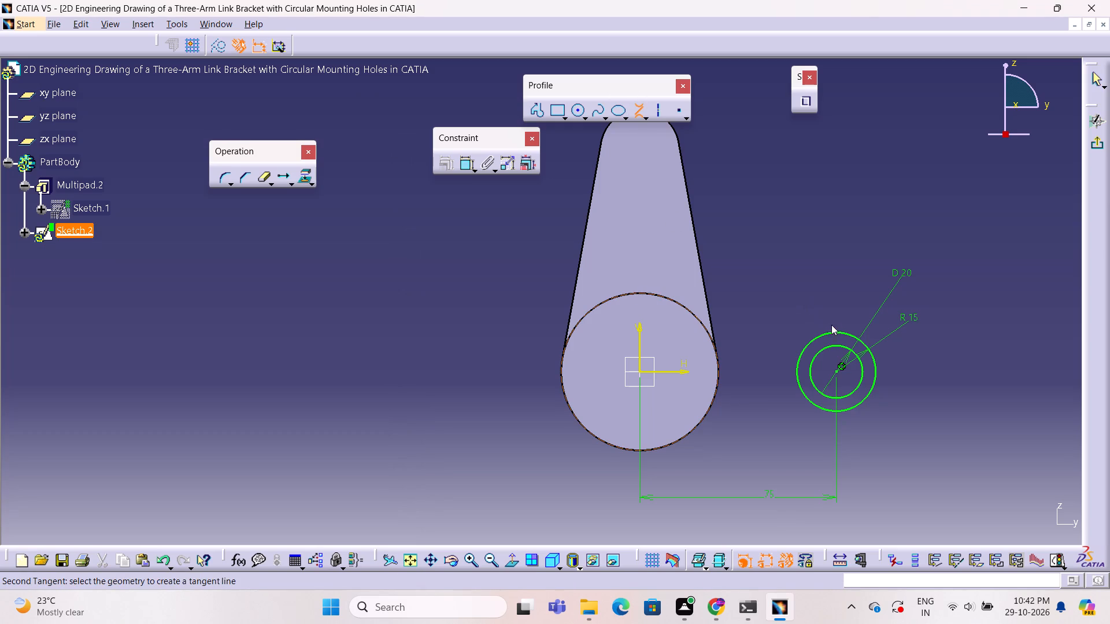
pyautogui.click(840, 332)
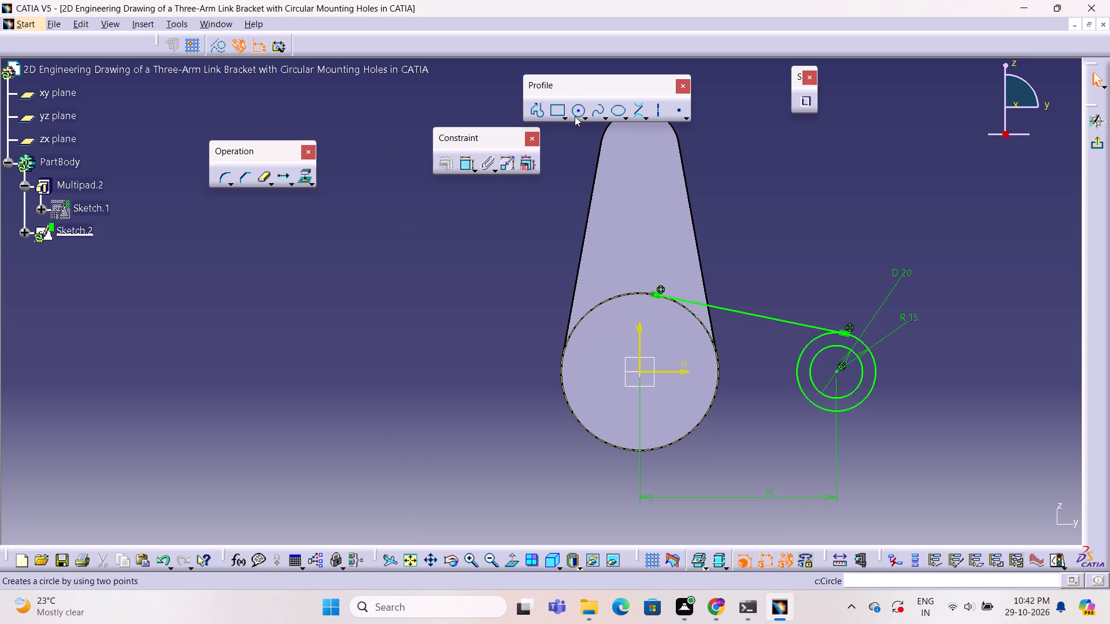
pyautogui.click(638, 114)
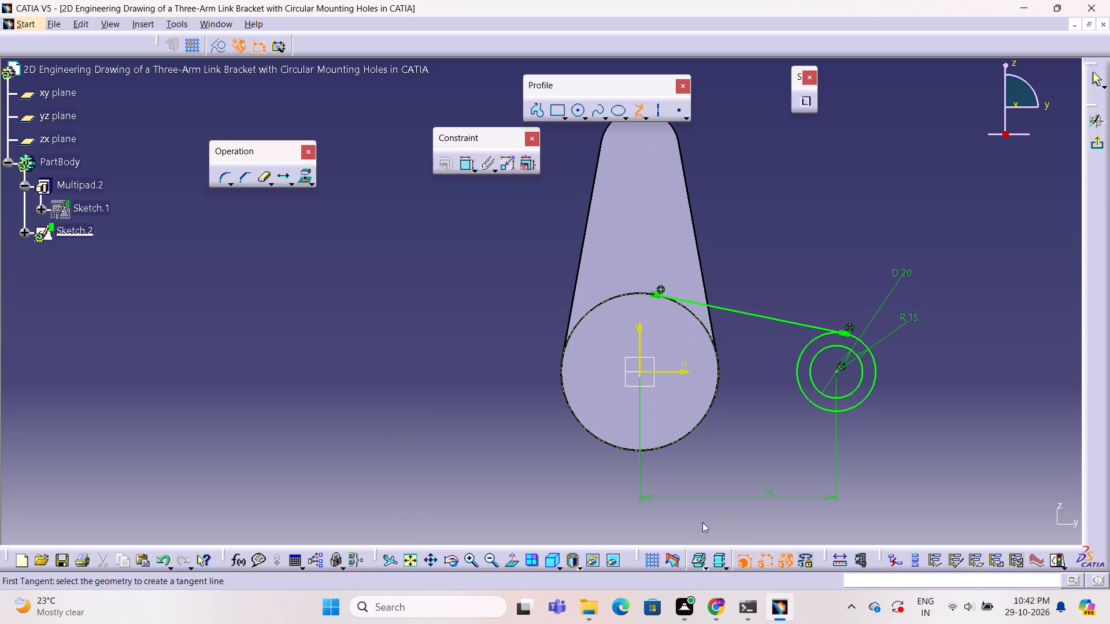
pyautogui.click(657, 449)
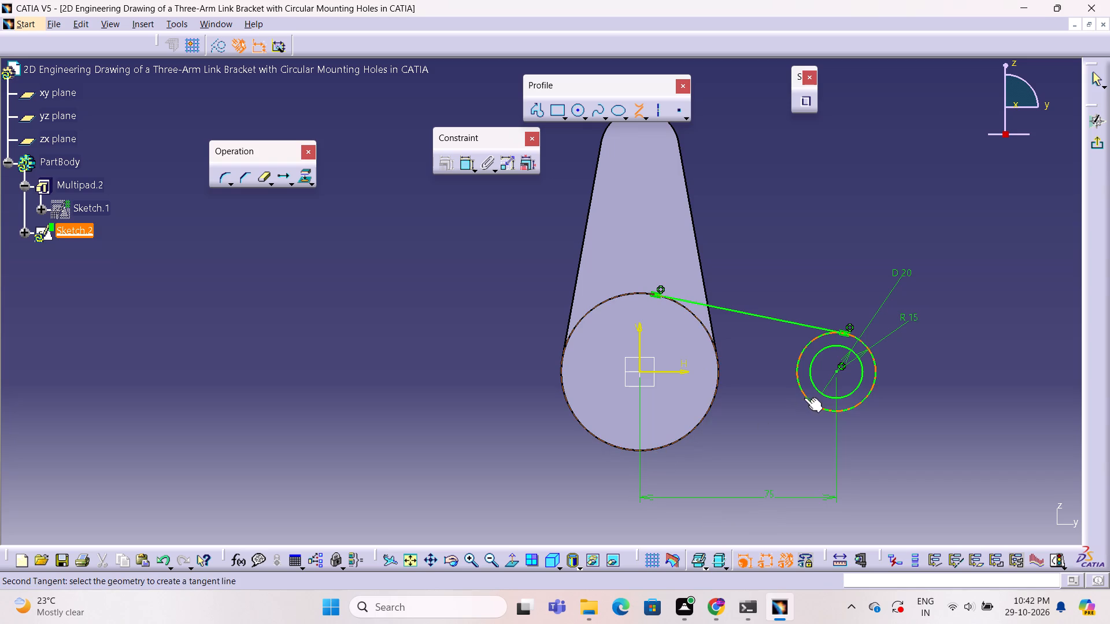
pyautogui.click(807, 398)
pyautogui.click(764, 407)
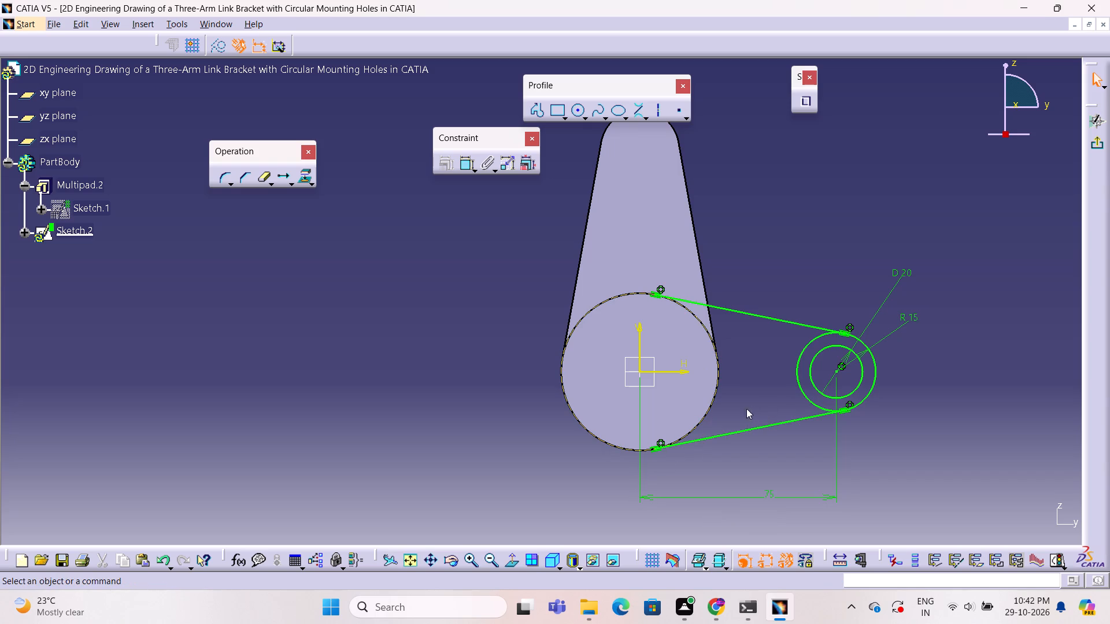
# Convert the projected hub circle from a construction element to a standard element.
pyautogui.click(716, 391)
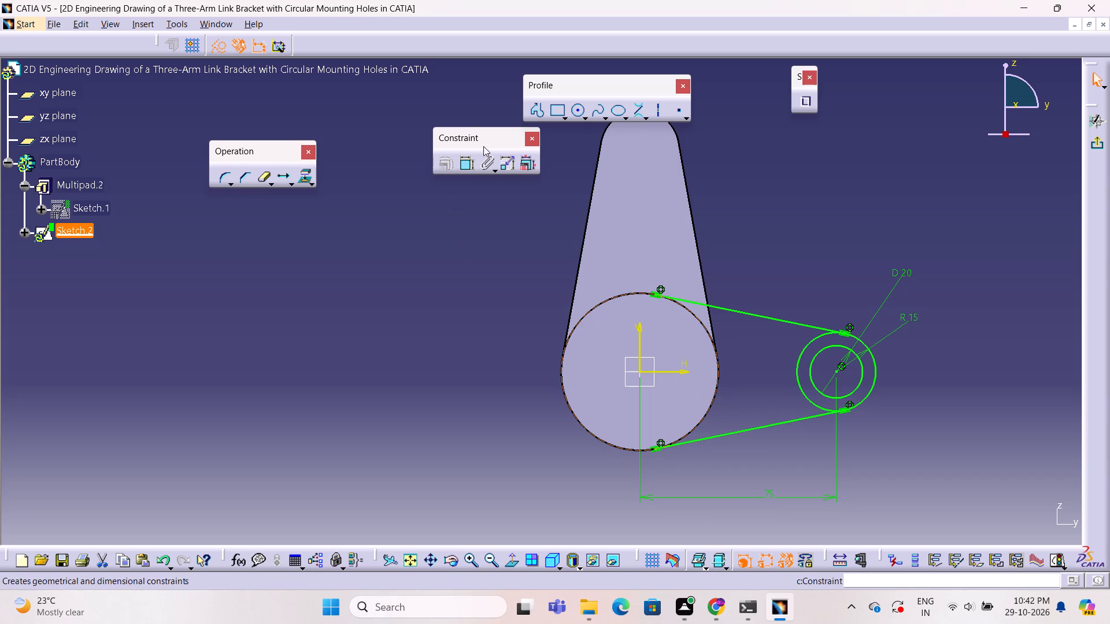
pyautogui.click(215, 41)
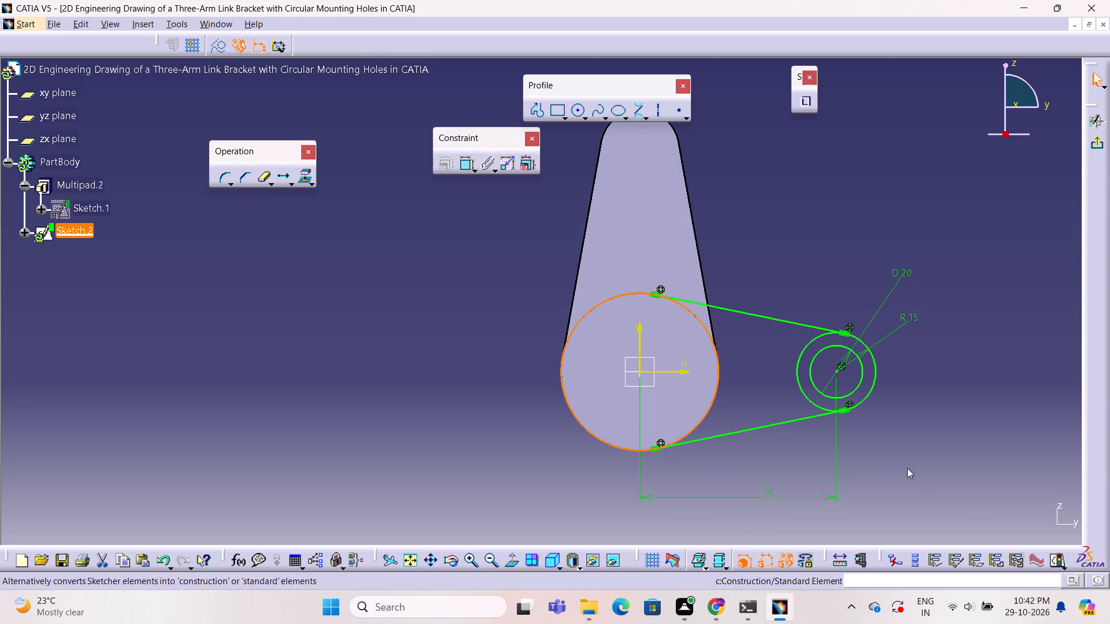
# Delete the projected hub circle from the sketch through the sketch analysis diagnostic.
pyautogui.click(1059, 562)
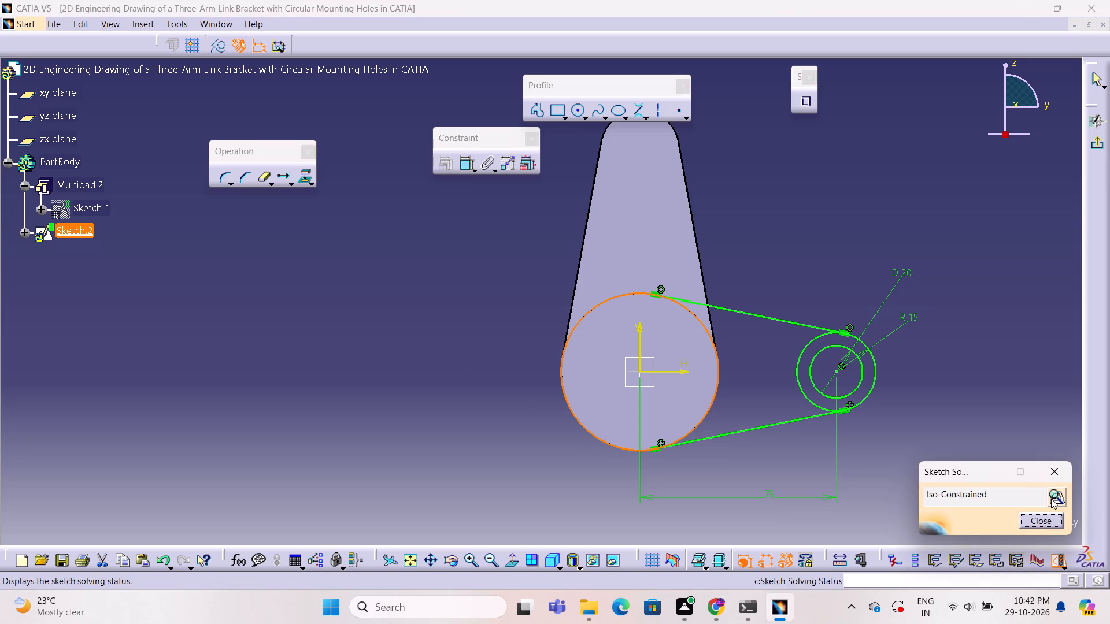
pyautogui.click(1051, 498)
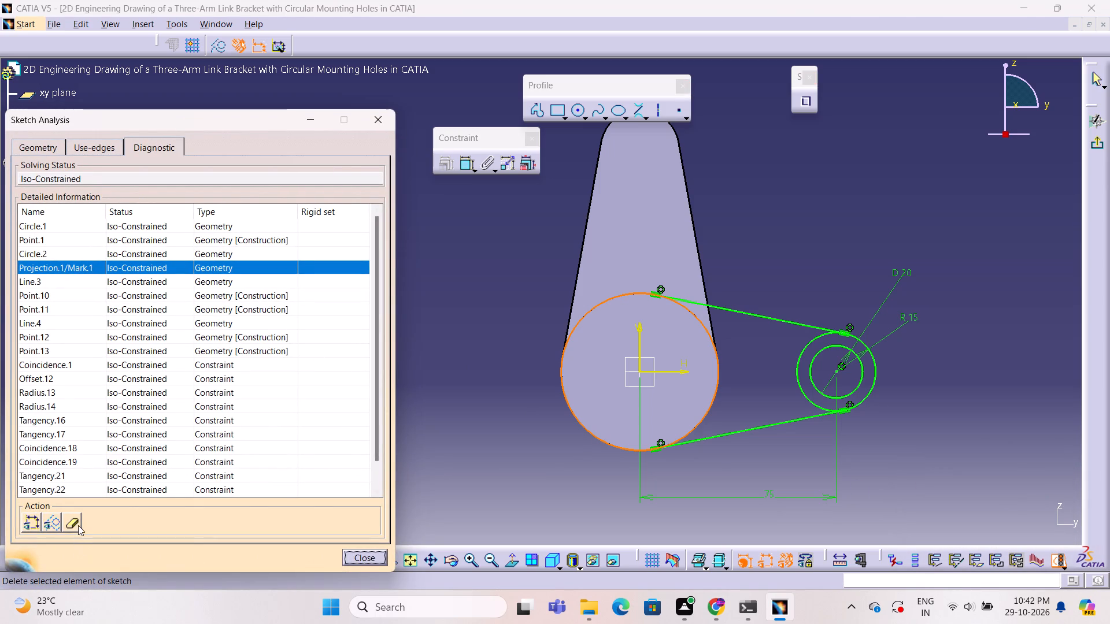
pyautogui.click(78, 525)
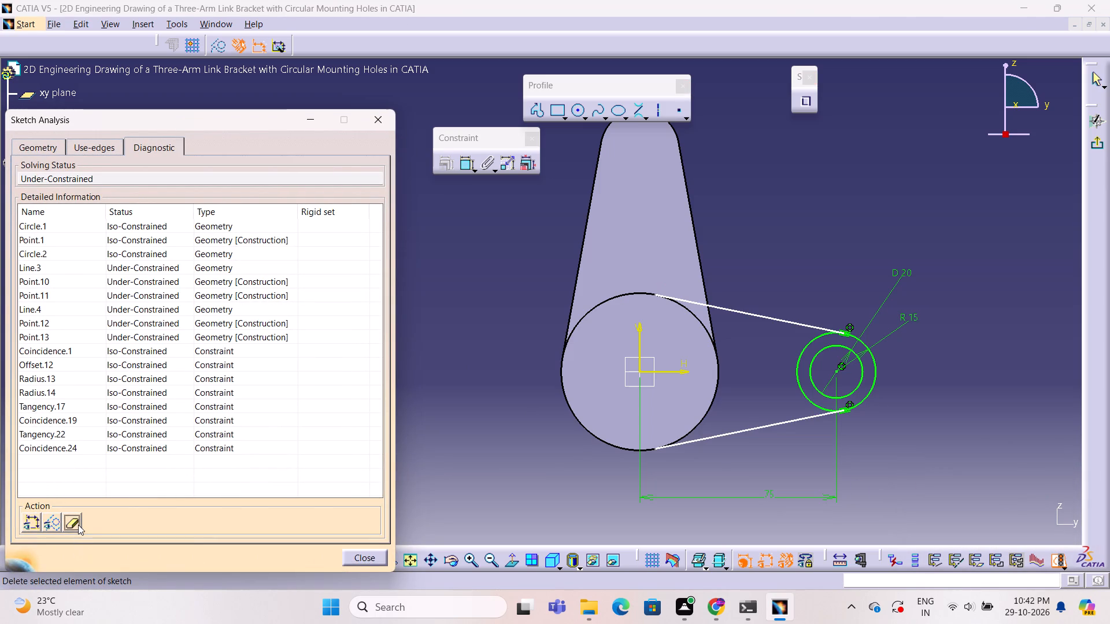
# Close the sketch analysis and project the hub's circular end face onto the sketch plane as 3D elements.
pyautogui.click(35, 151)
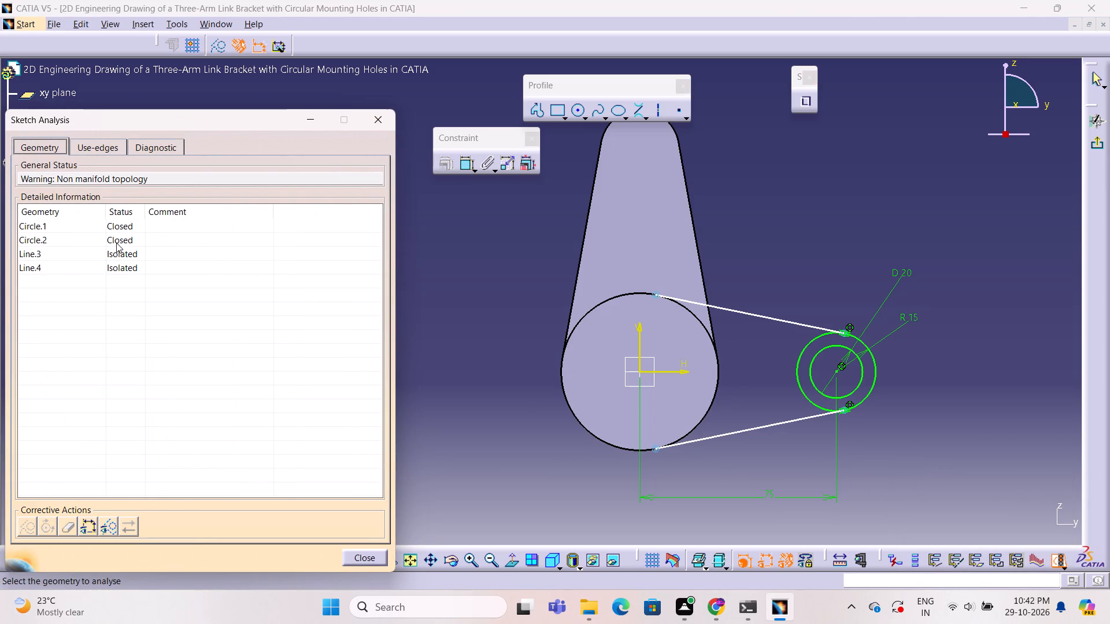
pyautogui.click(387, 114)
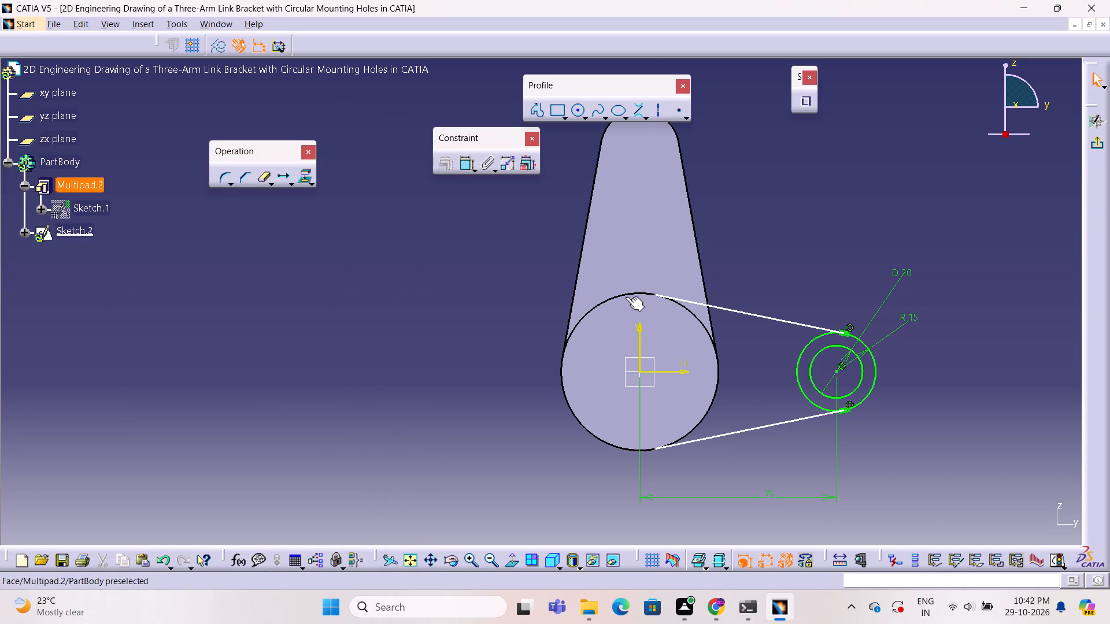
pyautogui.click(630, 330)
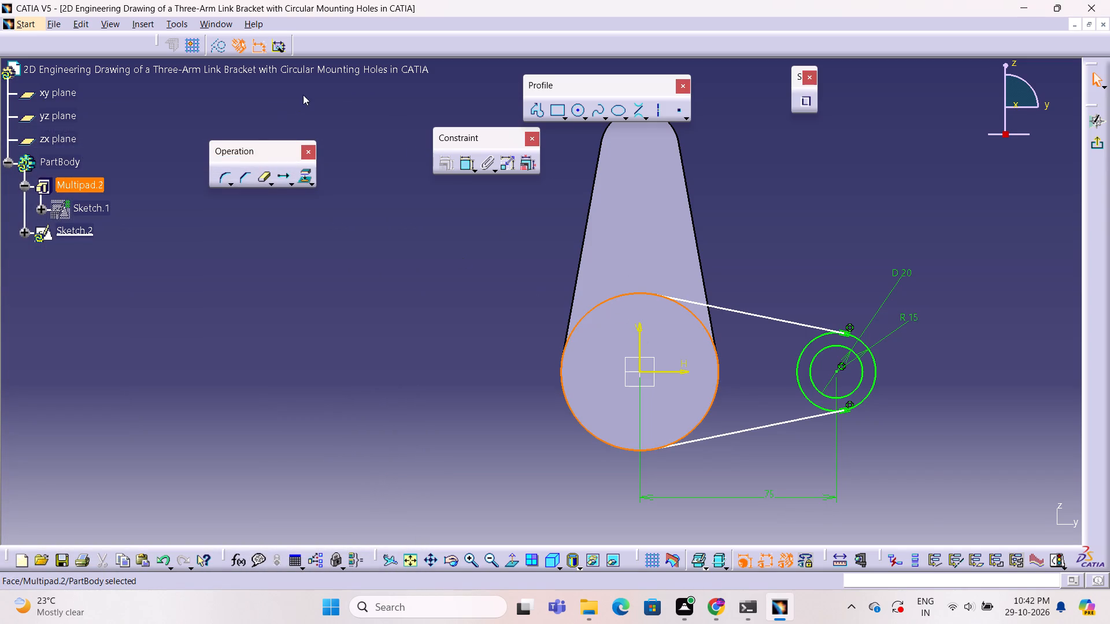
pyautogui.click(302, 183)
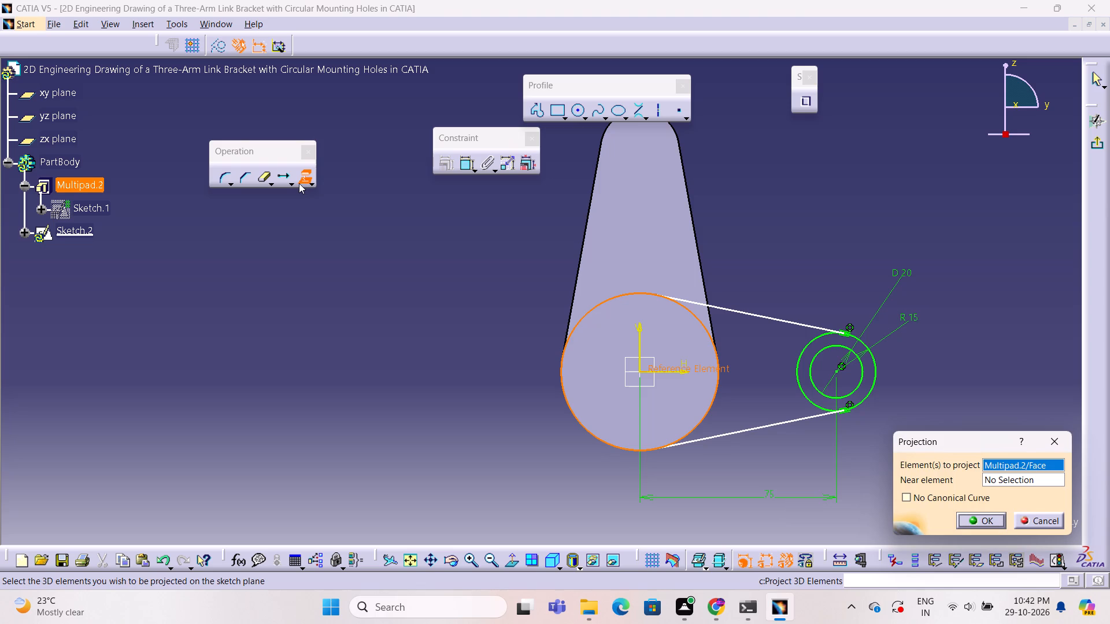
pyautogui.click(973, 521)
# Apply a tangency constraint between the upper side-arm line and the newly projected hub circle.
pyautogui.keyDown('ctrl'); pyautogui.moveTo(933, 489); pyautogui.dragTo(690, 414, button='middle'); pyautogui.keyUp('ctrl')
pyautogui.keyDown('ctrl'); pyautogui.moveTo(934, 489); pyautogui.dragTo(690, 414, button='right'); pyautogui.keyUp('ctrl')
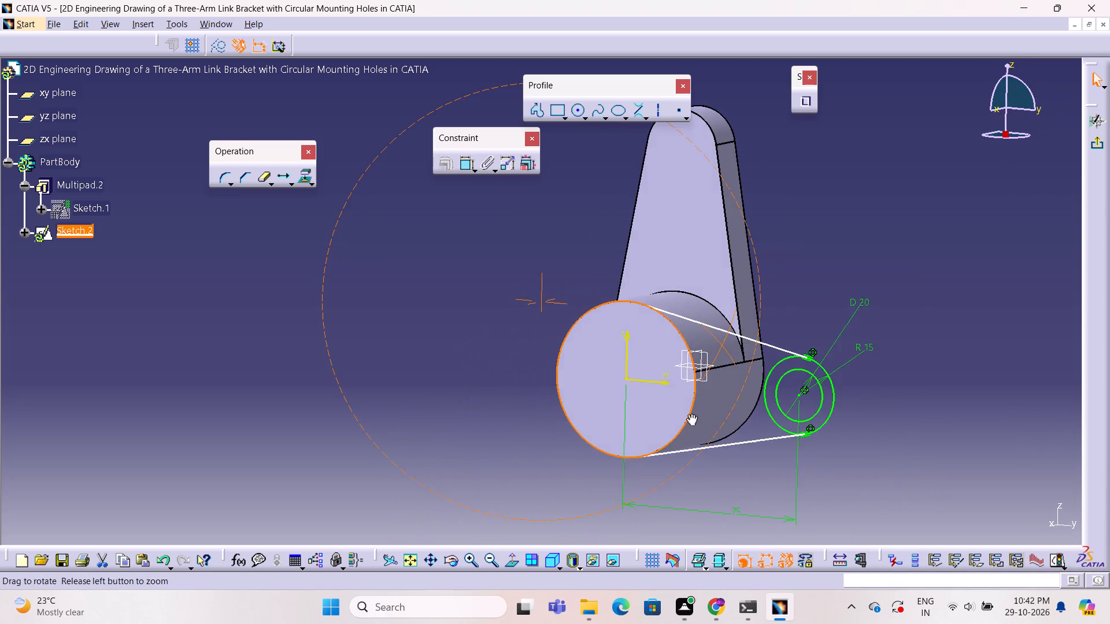
pyautogui.keyDown('ctrl'); pyautogui.moveTo(690, 414); pyautogui.dragTo(756, 454, button='middle'); pyautogui.keyUp('ctrl')
pyautogui.keyDown('ctrl'); pyautogui.moveTo(690, 414); pyautogui.dragTo(670, 429, button='right'); pyautogui.keyUp('ctrl')
pyautogui.keyDown('ctrl'); pyautogui.moveTo(670, 440); pyautogui.dragTo(670, 429, button='middle'); pyautogui.keyUp('ctrl')
pyautogui.keyDown('ctrl'); pyautogui.middleClick(670, 429); pyautogui.keyUp('ctrl')
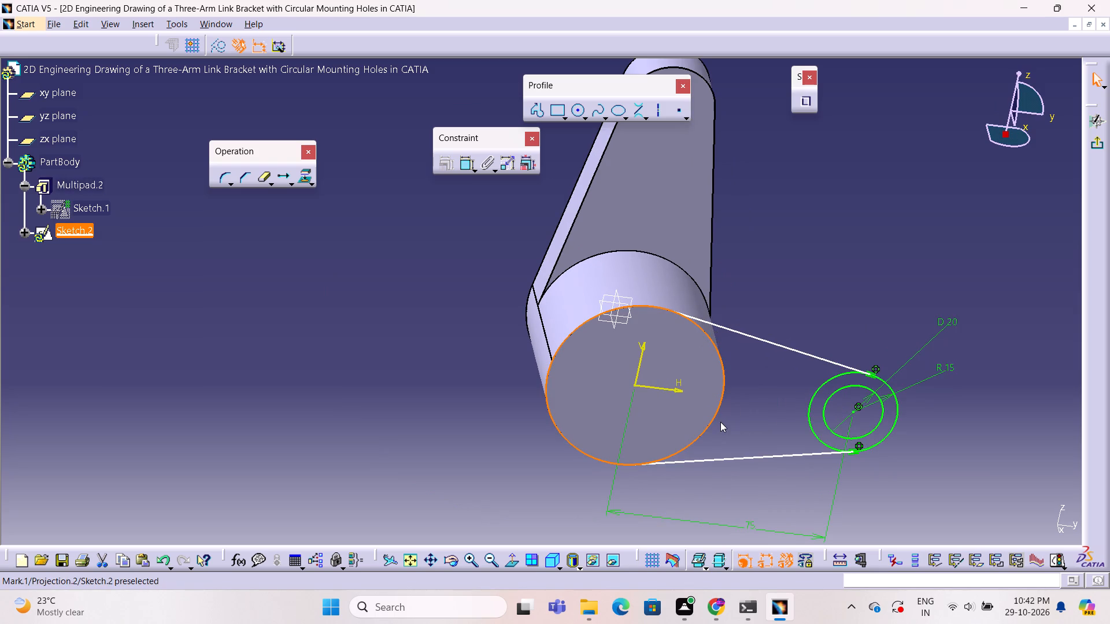
pyautogui.click(749, 334)
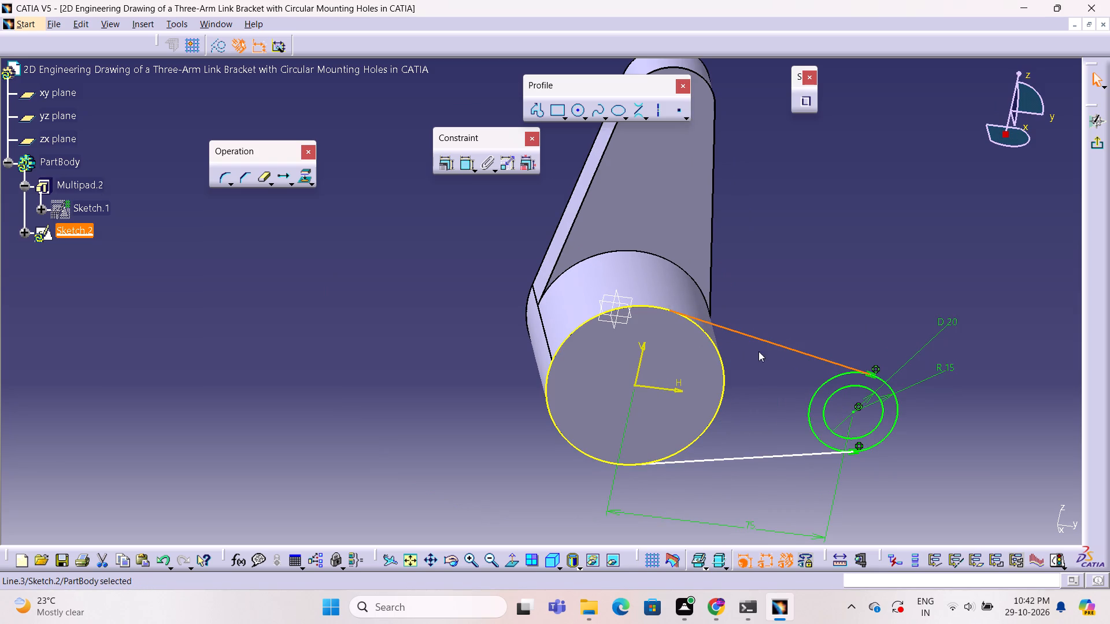
pyautogui.keyDown('ctrl'); pyautogui.click(721, 385); pyautogui.keyUp('ctrl')
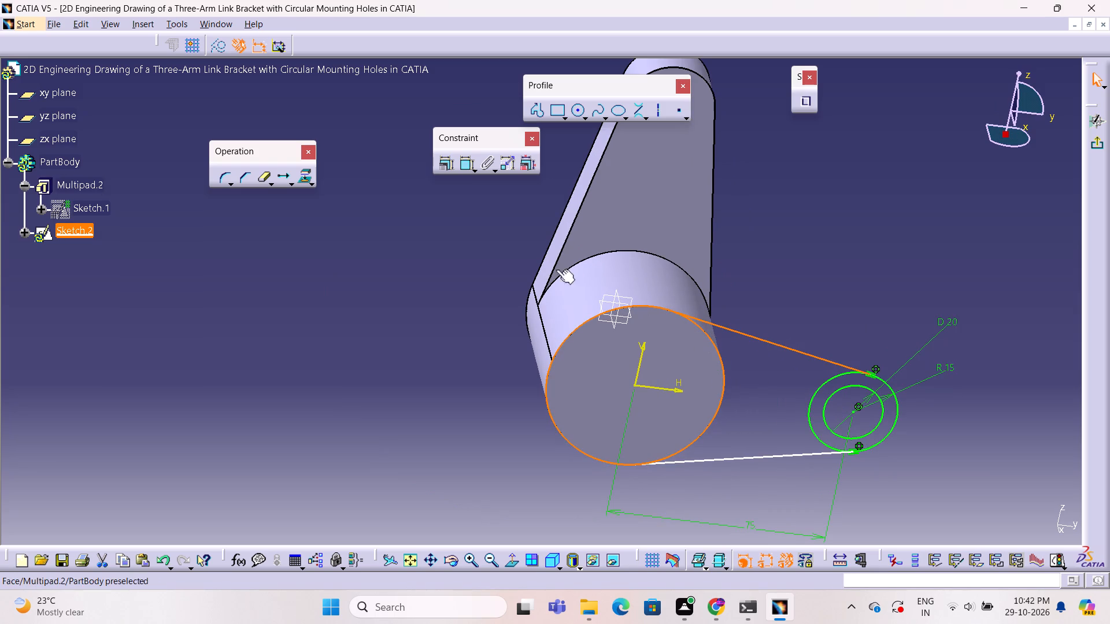
pyautogui.click(447, 162)
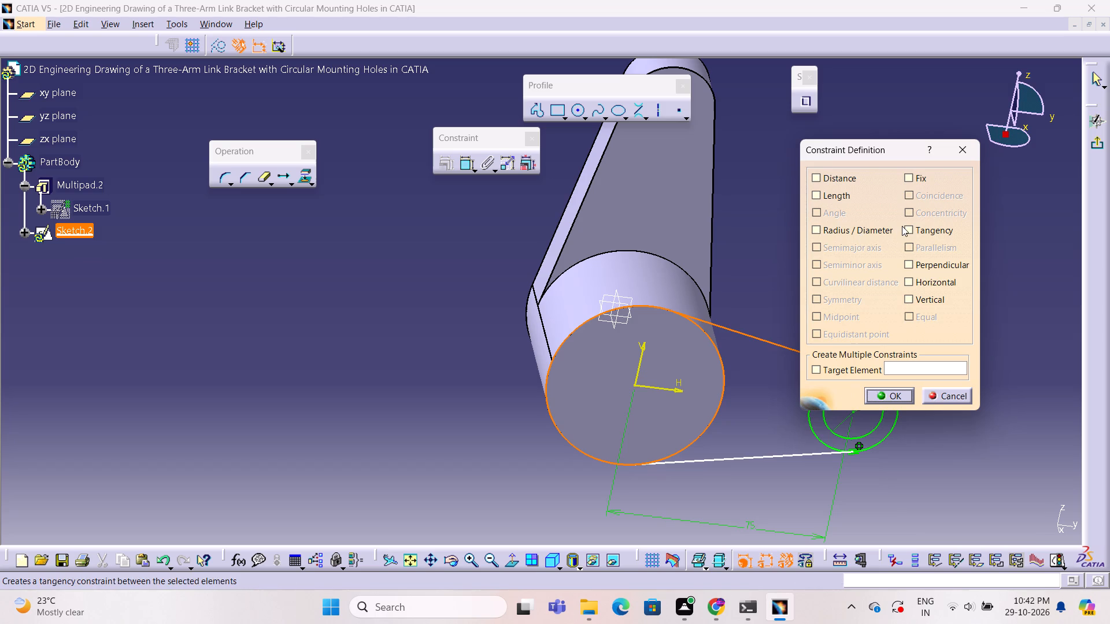
pyautogui.click(902, 226)
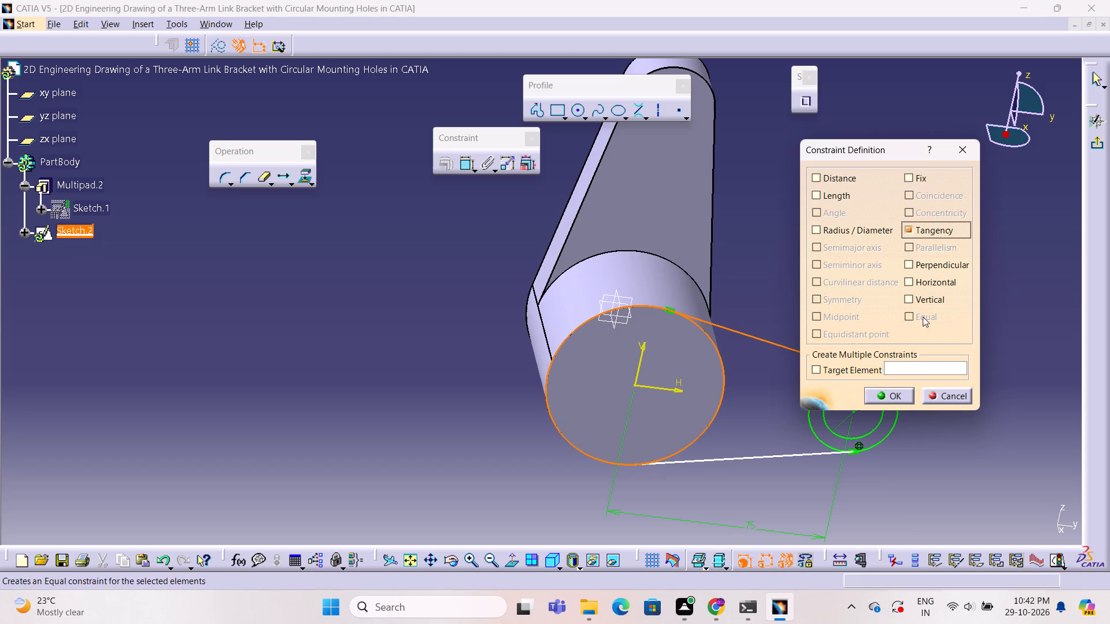
pyautogui.click(901, 399)
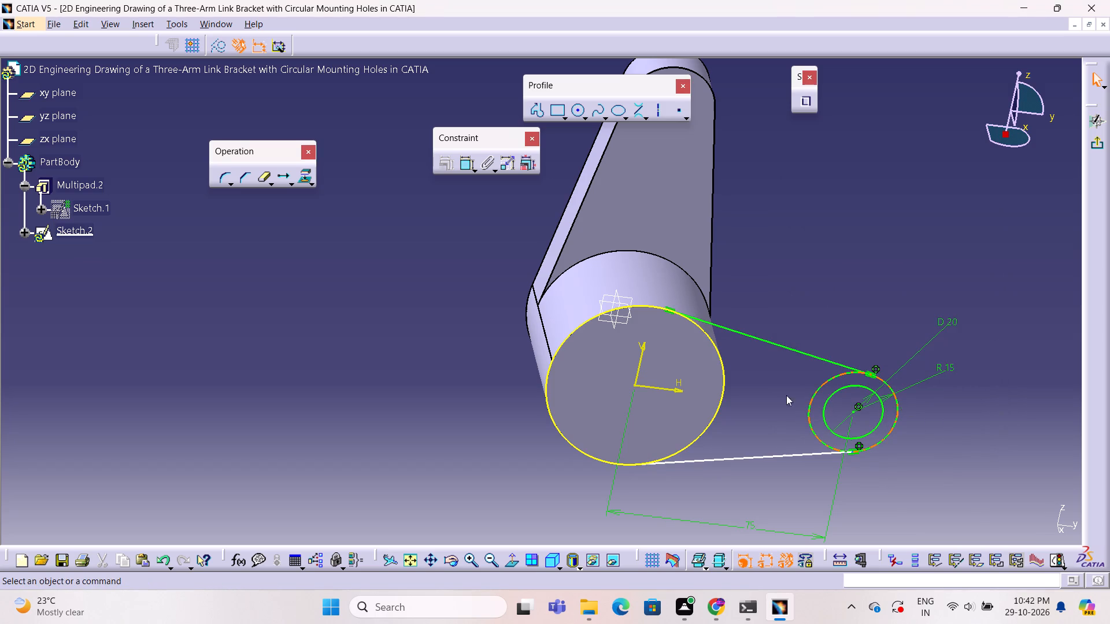
# Apply a tangency constraint between the lower side-arm line and the projected hub circle.
pyautogui.click(737, 458)
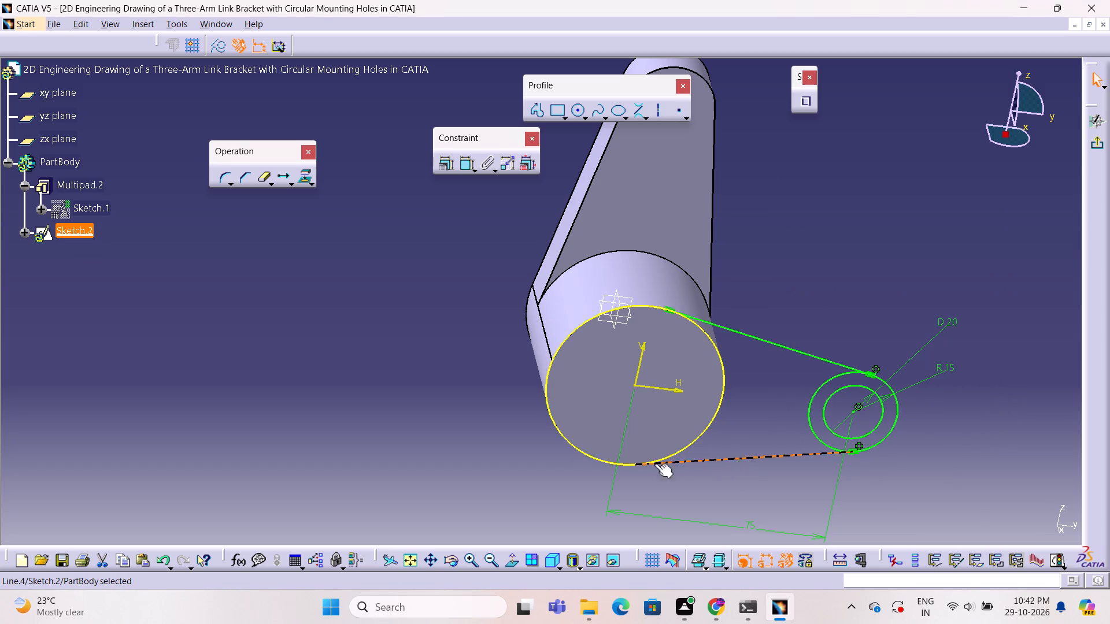
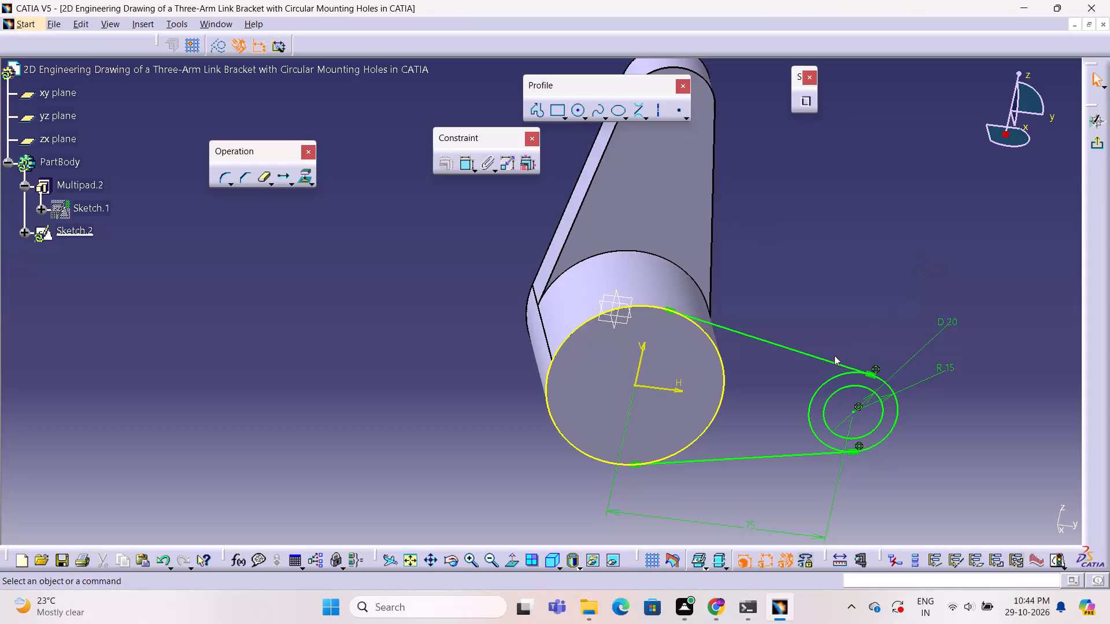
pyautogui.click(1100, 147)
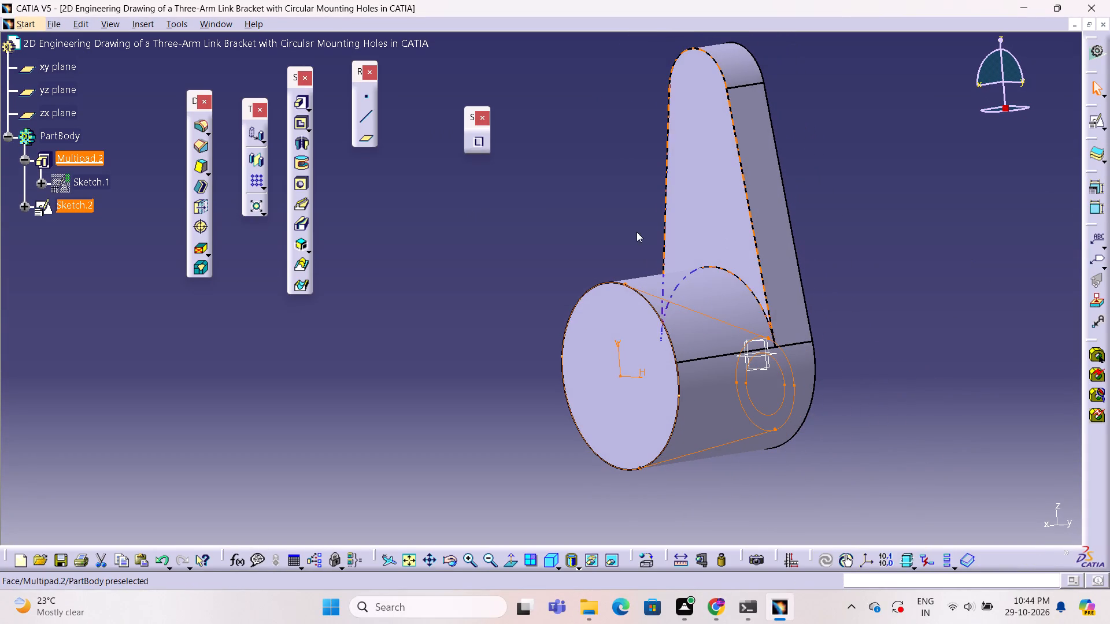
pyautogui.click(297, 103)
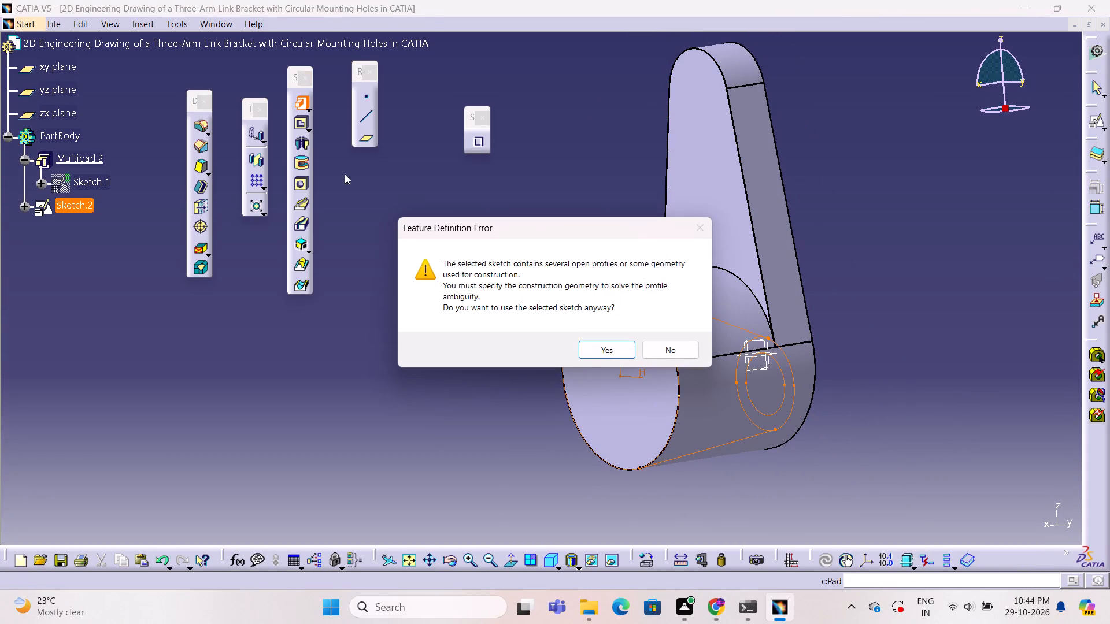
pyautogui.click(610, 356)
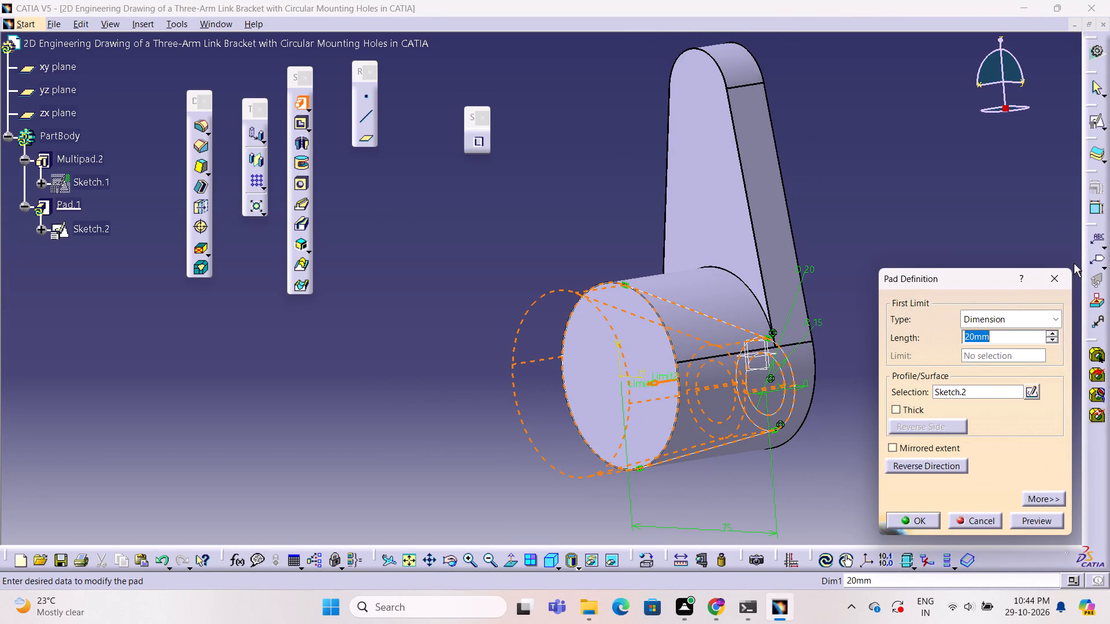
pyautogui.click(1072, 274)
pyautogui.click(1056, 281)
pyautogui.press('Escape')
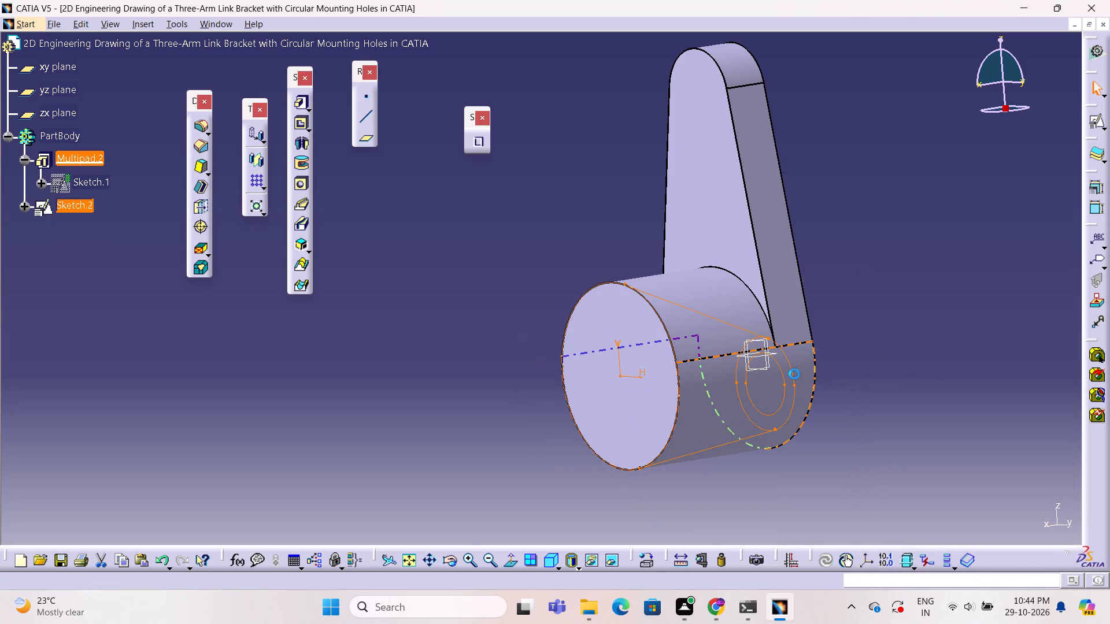
# Reopen the side-arm sketch and delete both under-constrained side-arm lines with their end points through the sketch analysis diagnostic.
pyautogui.doubleClick(791, 376)
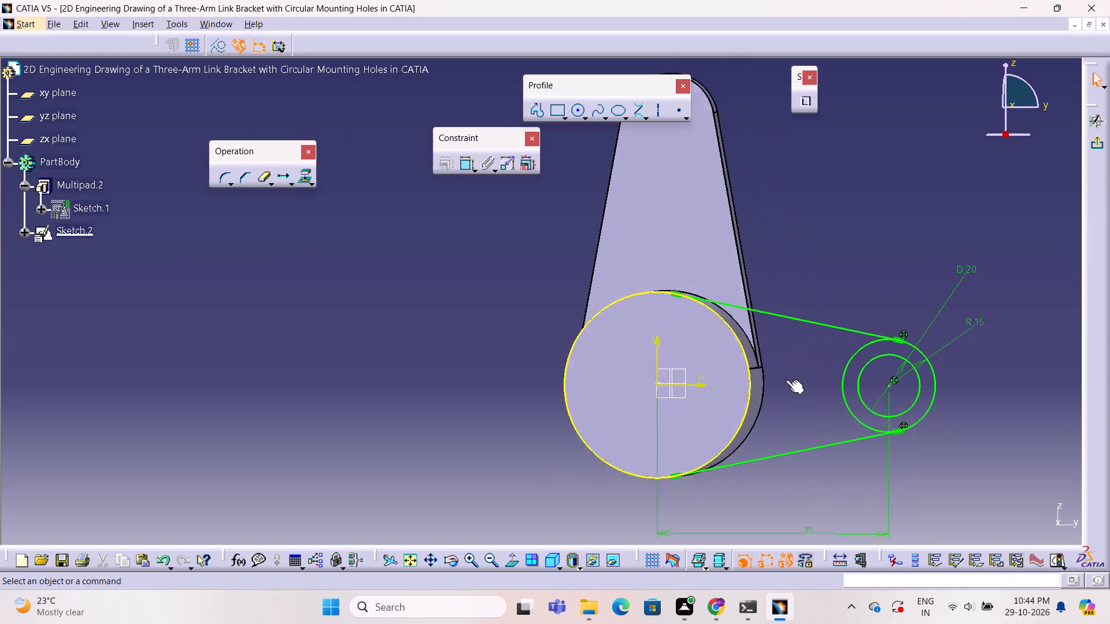
pyautogui.click(1050, 562)
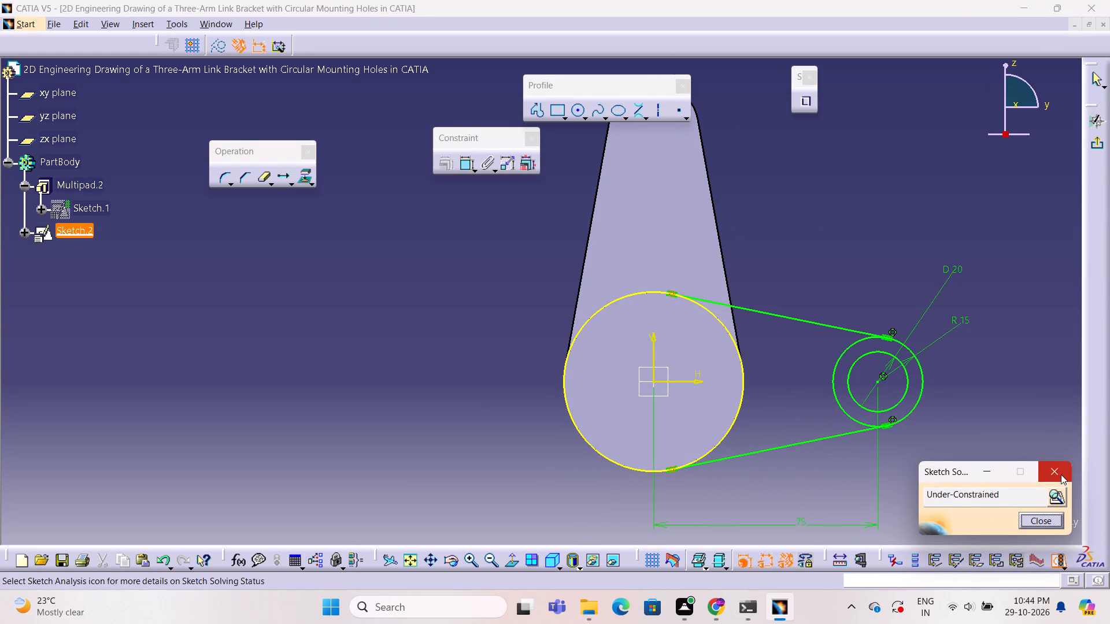
pyautogui.click(1054, 496)
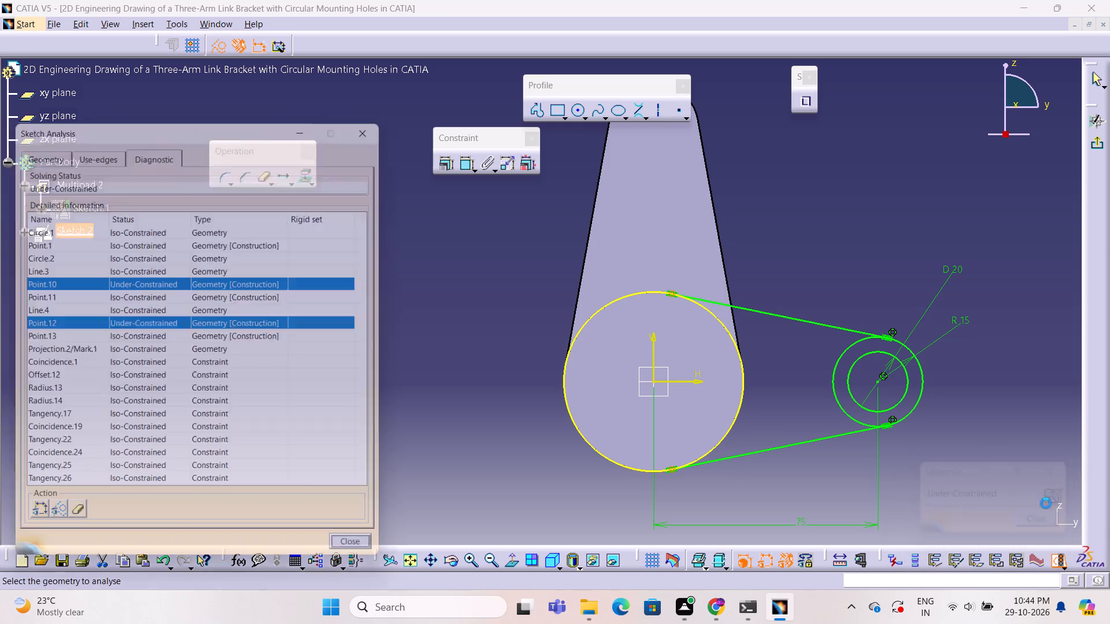
pyautogui.click(71, 529)
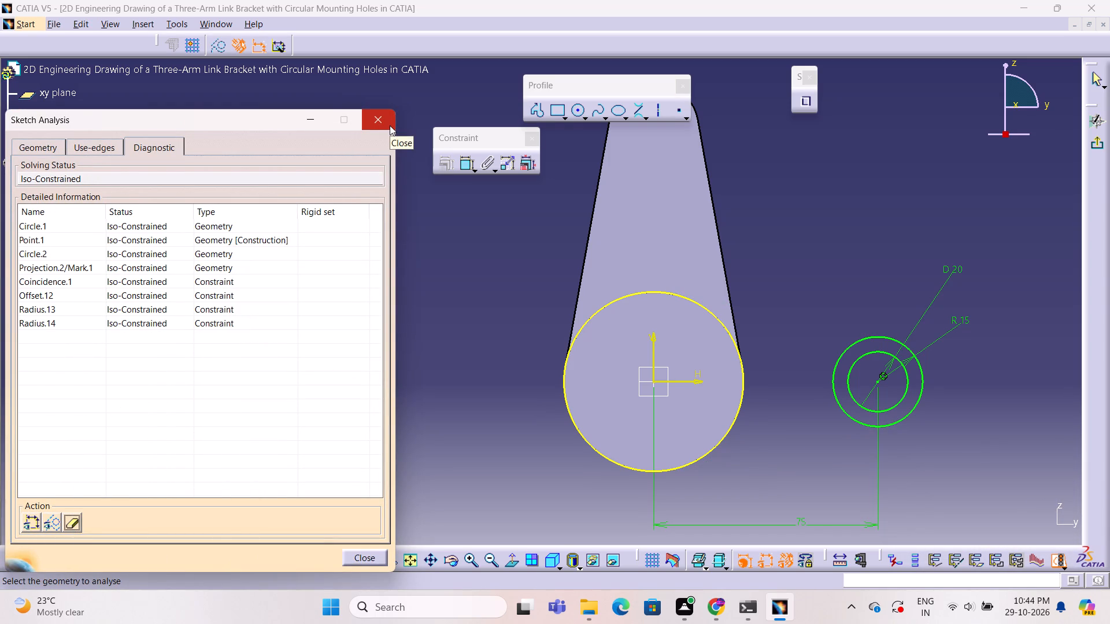
pyautogui.click(43, 156)
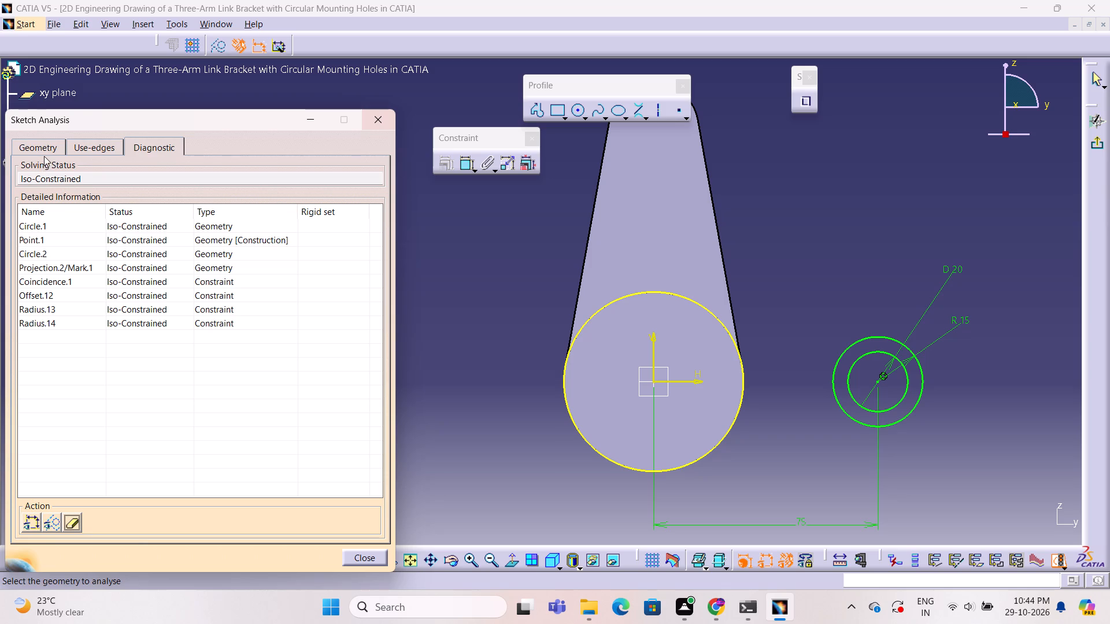
pyautogui.click(49, 151)
pyautogui.click(386, 125)
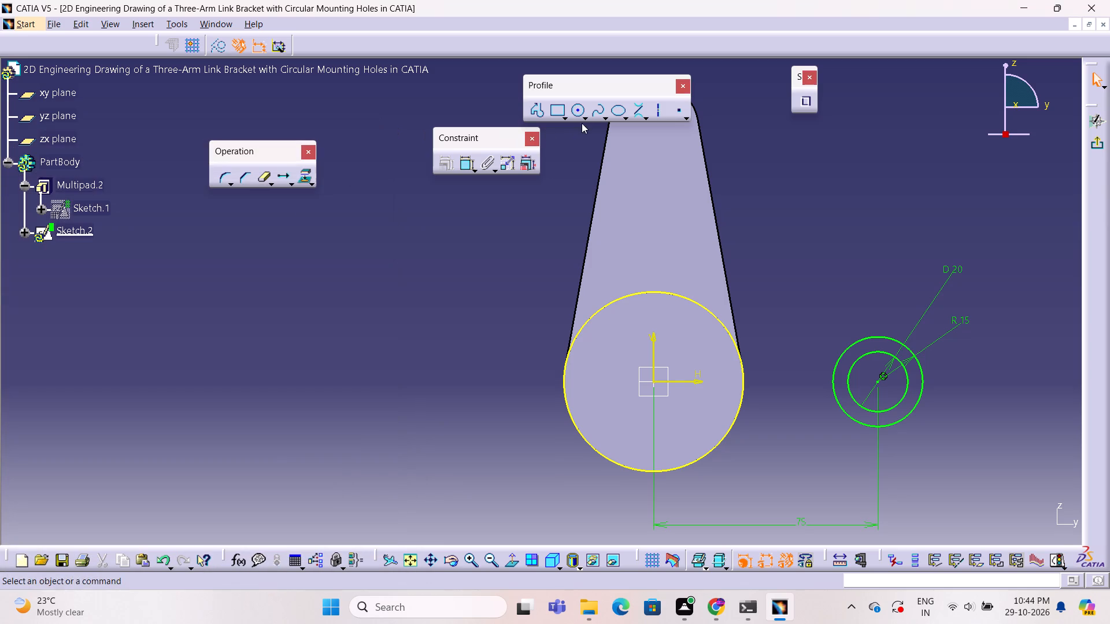
# Draw upper and lower bi-tangent lines between the projected hub circle and the outer R15 circle of the side arm.
pyautogui.click(639, 113)
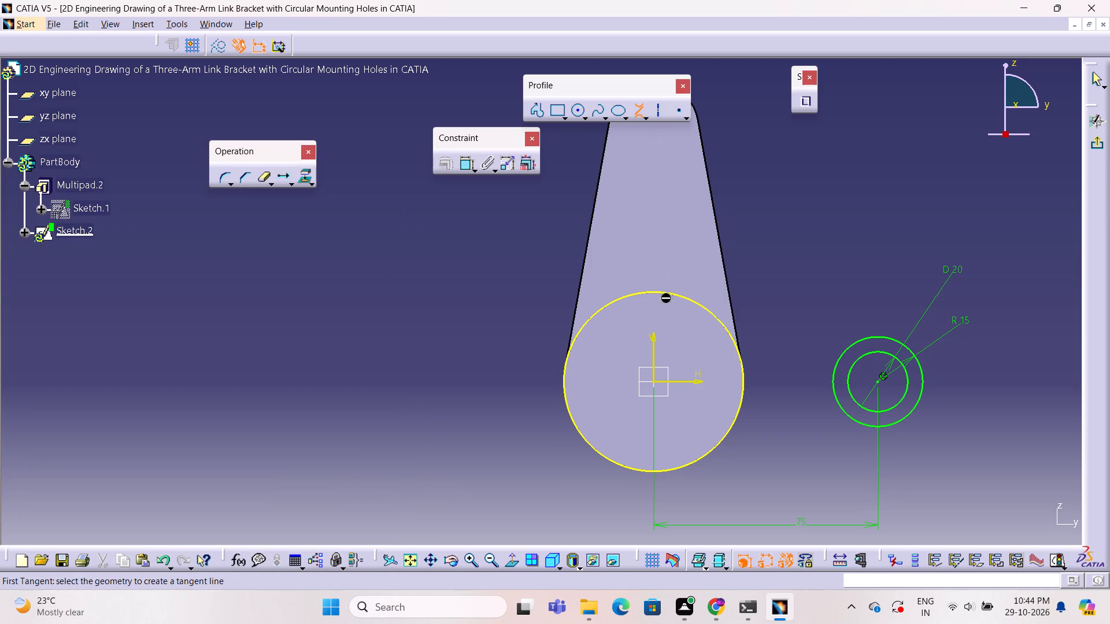
pyautogui.click(664, 292)
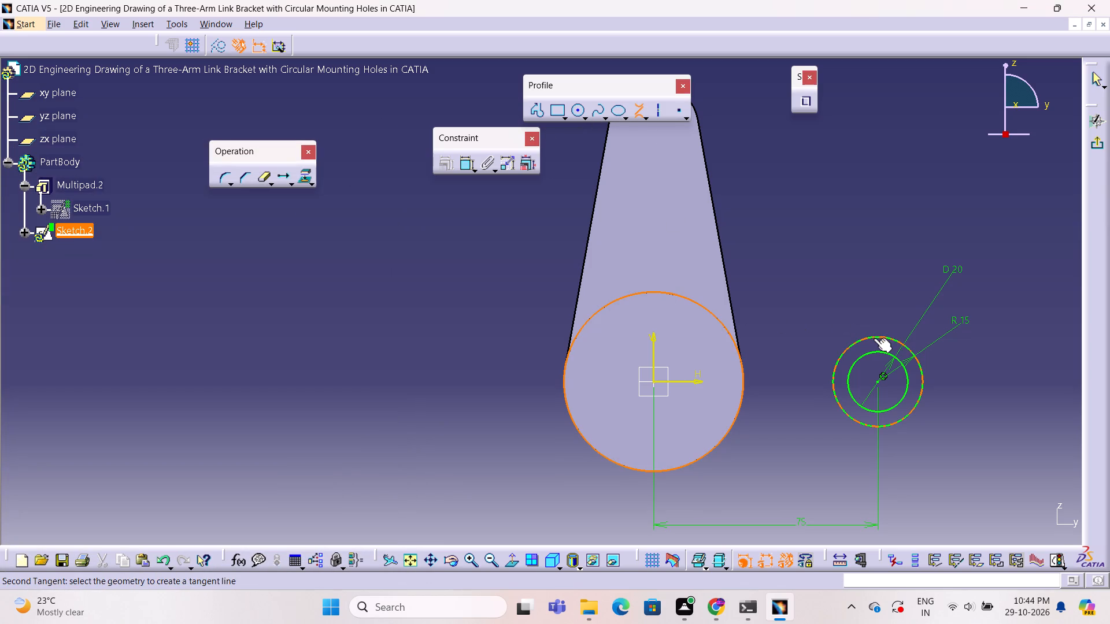
pyautogui.click(874, 338)
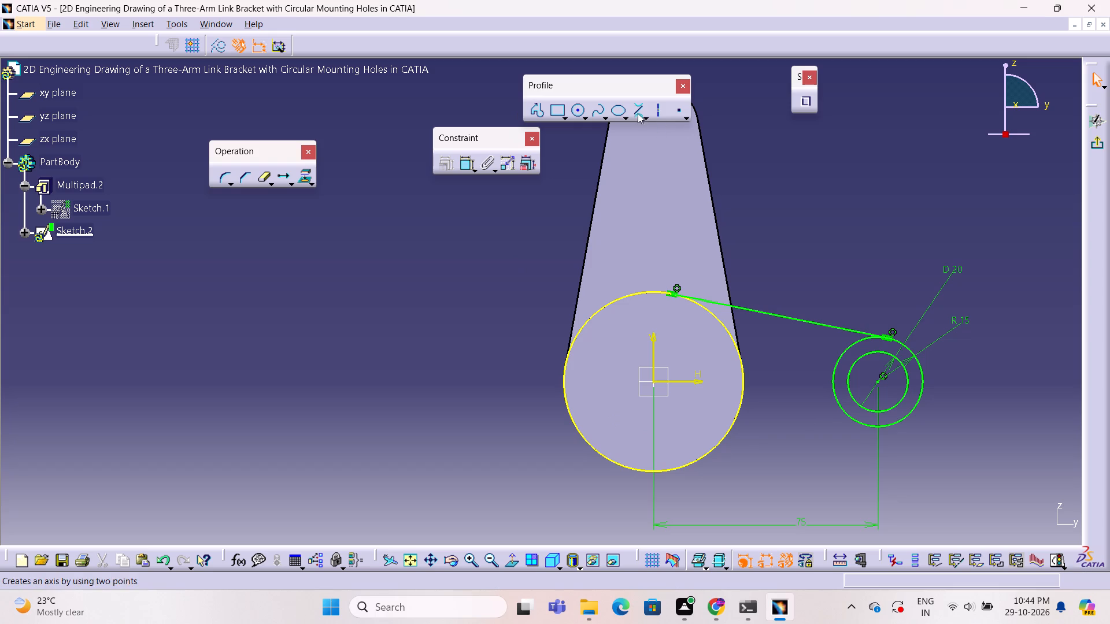
pyautogui.click(636, 112)
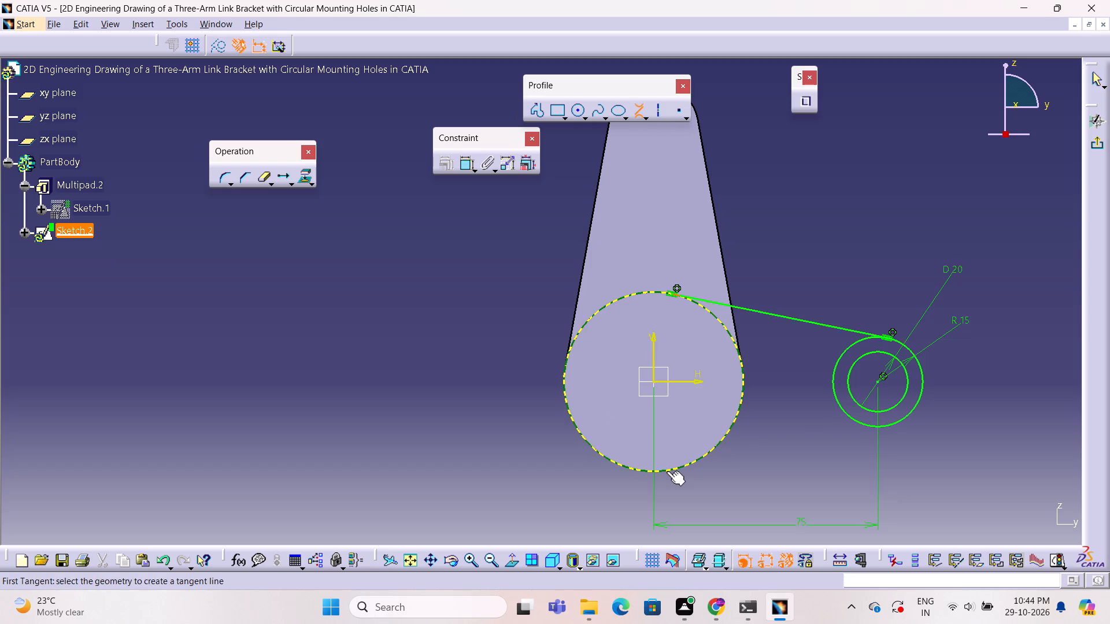
pyautogui.click(667, 471)
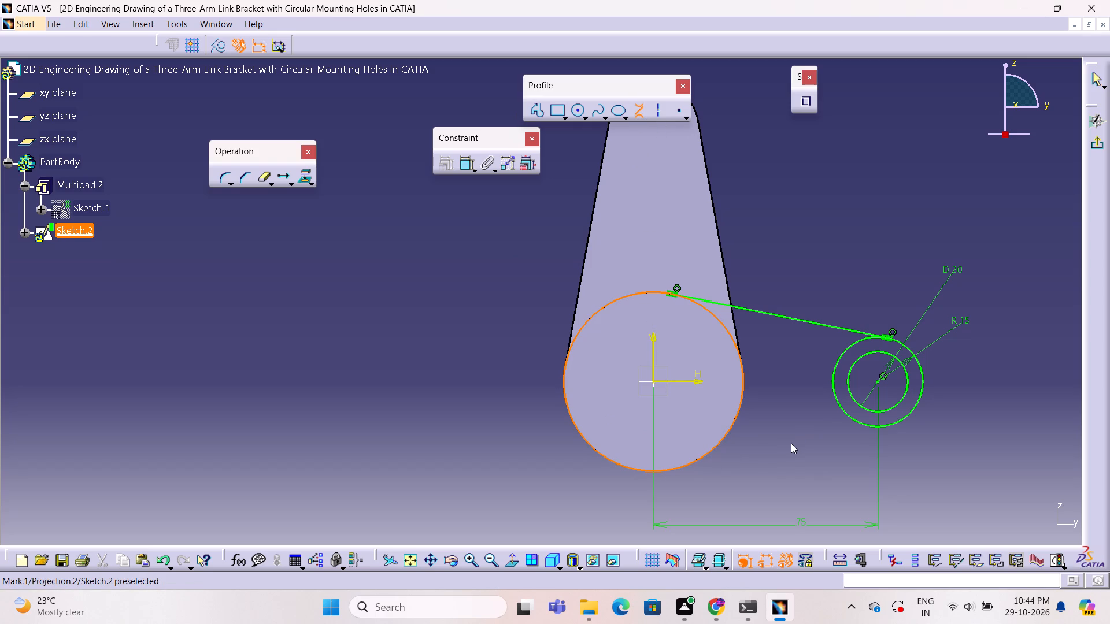
pyautogui.click(865, 425)
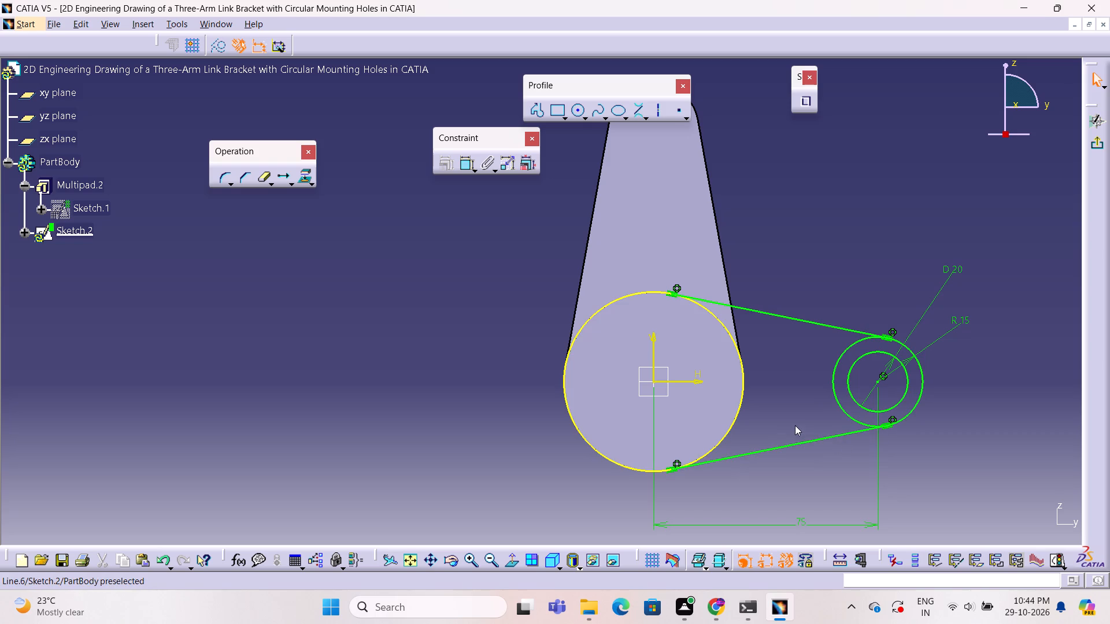
pyautogui.click(795, 425)
# Check the solving status and the geometry closure of the side-arm sketch in the sketch analysis.
pyautogui.click(1056, 559)
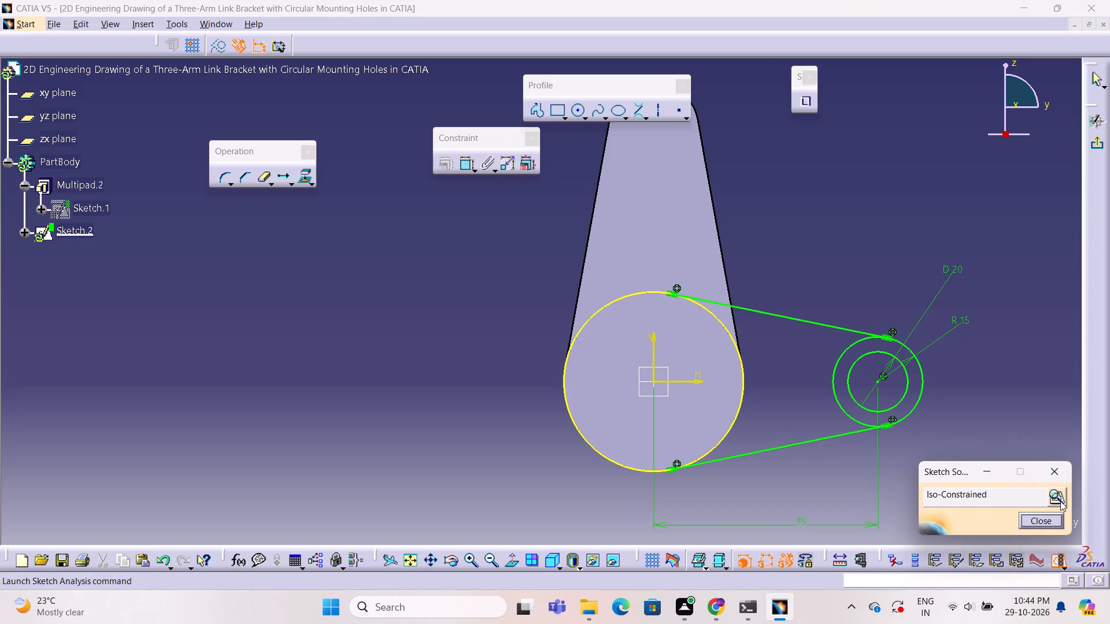
pyautogui.click(1060, 496)
pyautogui.scroll(3, 255, 356)
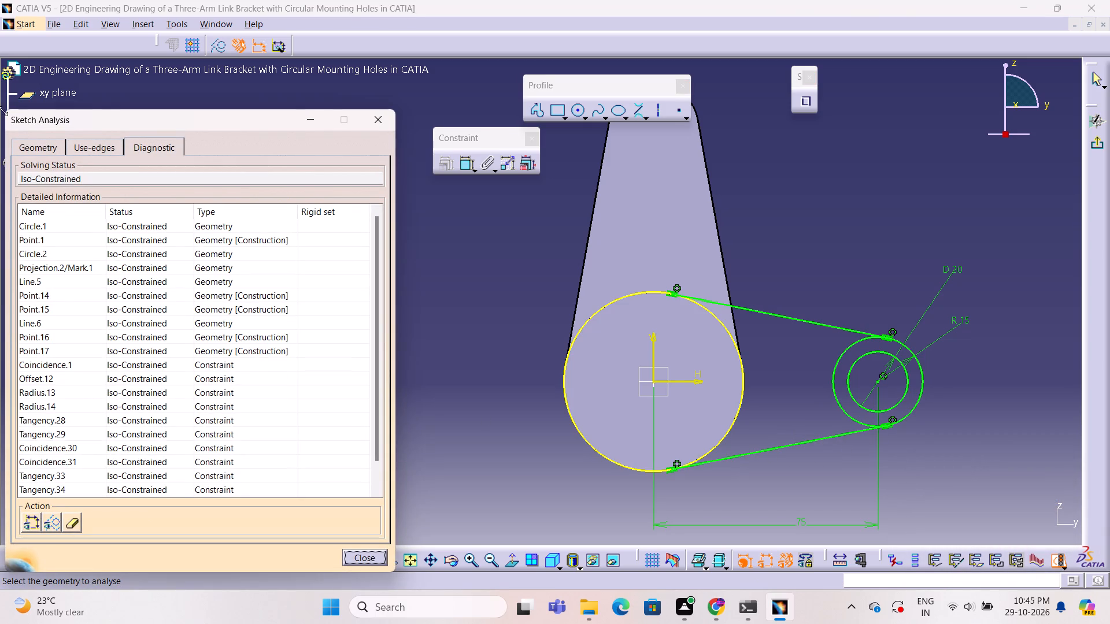
pyautogui.click(34, 150)
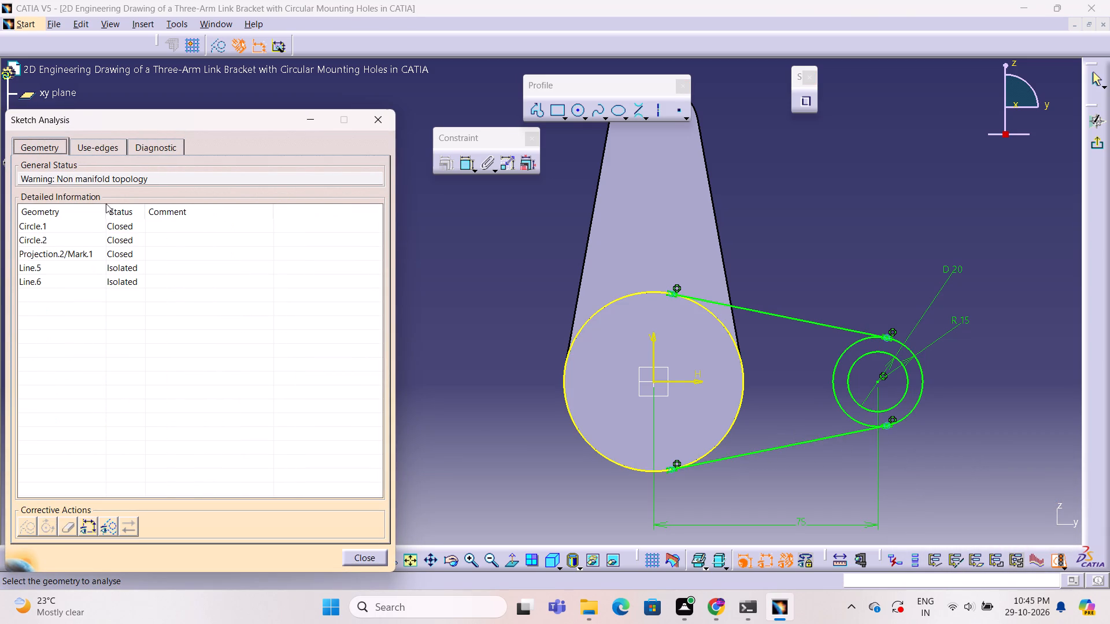
pyautogui.click(384, 122)
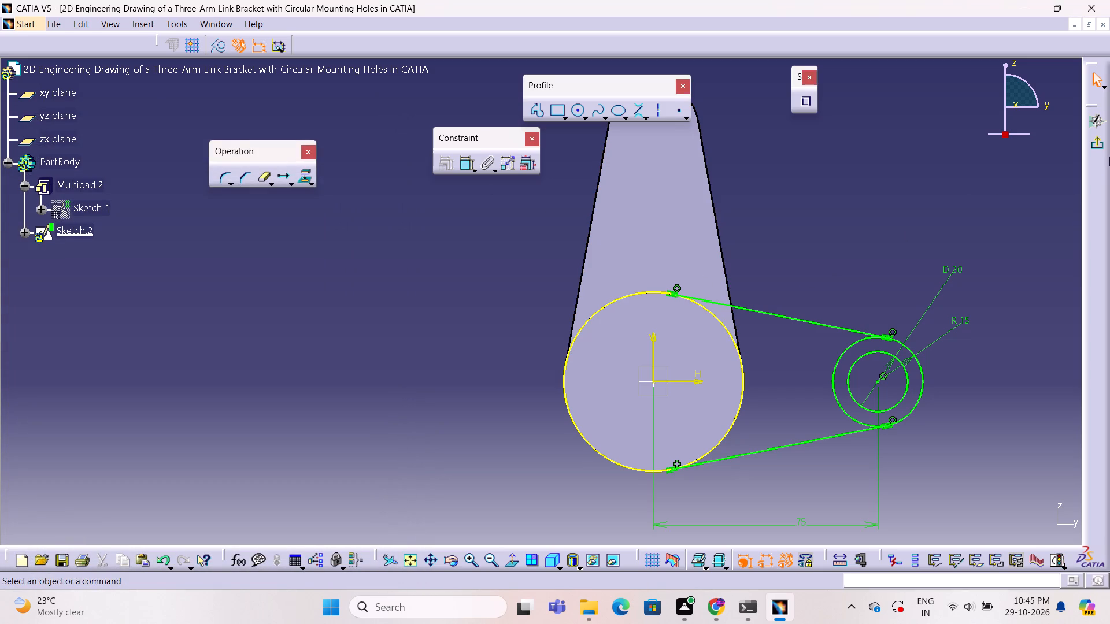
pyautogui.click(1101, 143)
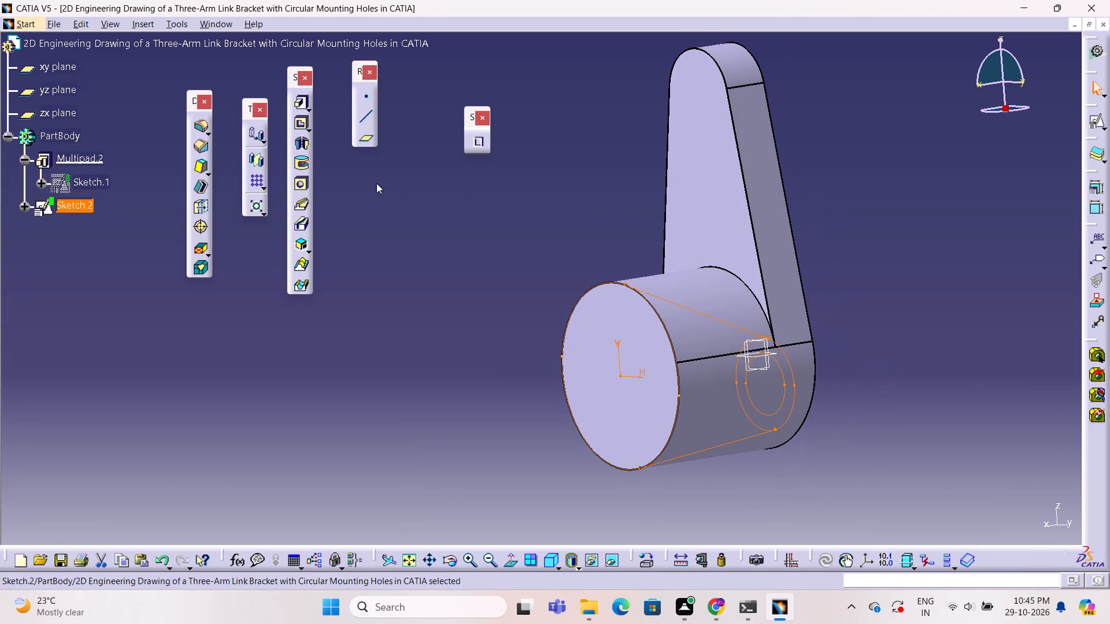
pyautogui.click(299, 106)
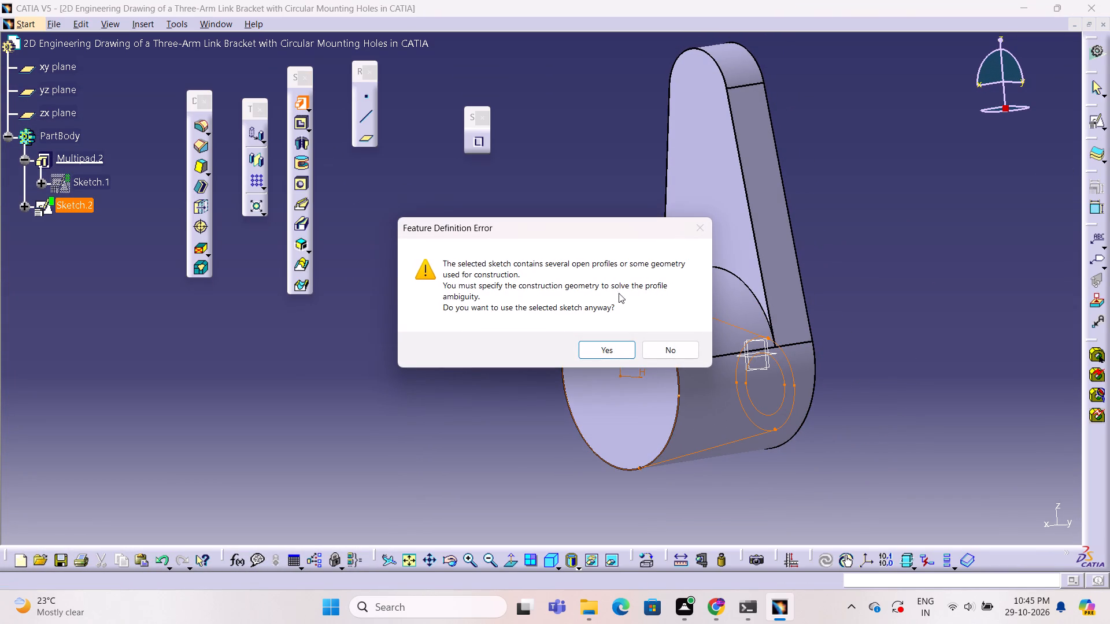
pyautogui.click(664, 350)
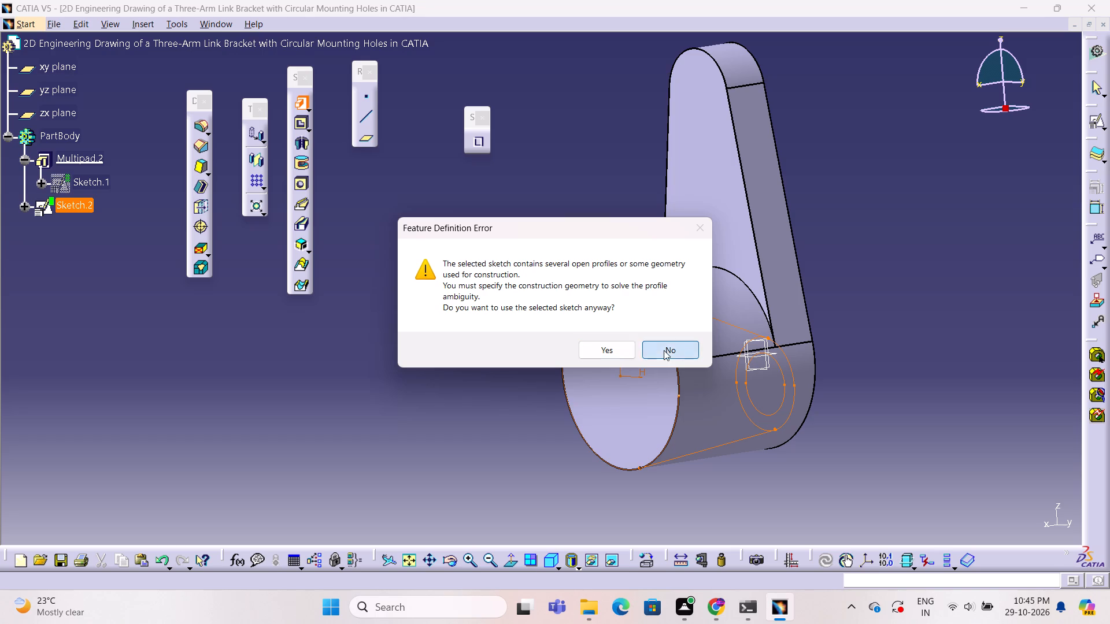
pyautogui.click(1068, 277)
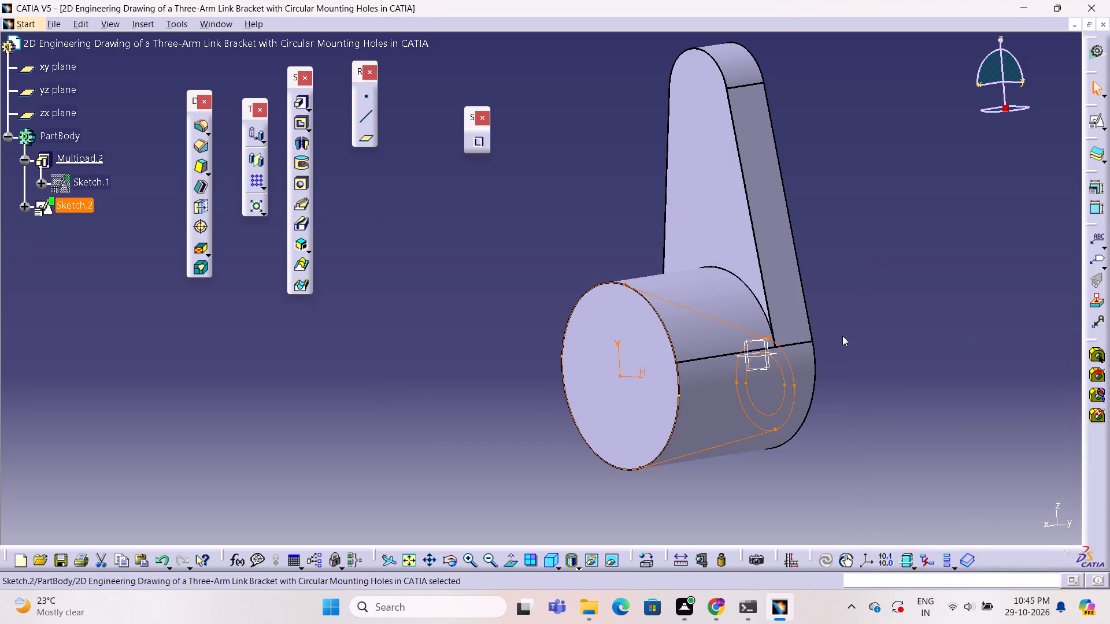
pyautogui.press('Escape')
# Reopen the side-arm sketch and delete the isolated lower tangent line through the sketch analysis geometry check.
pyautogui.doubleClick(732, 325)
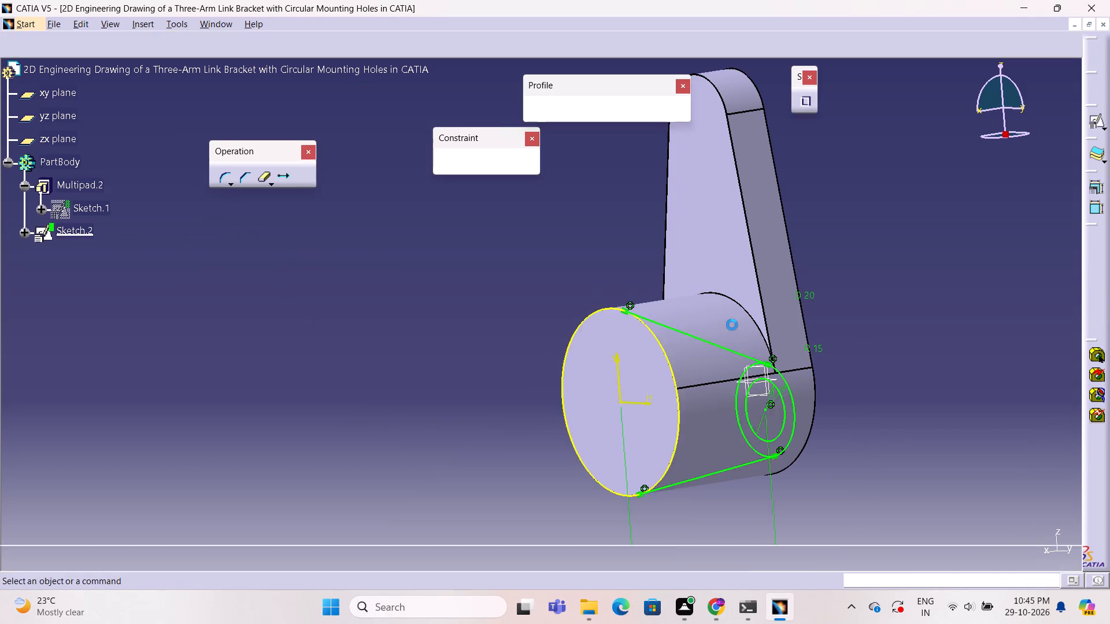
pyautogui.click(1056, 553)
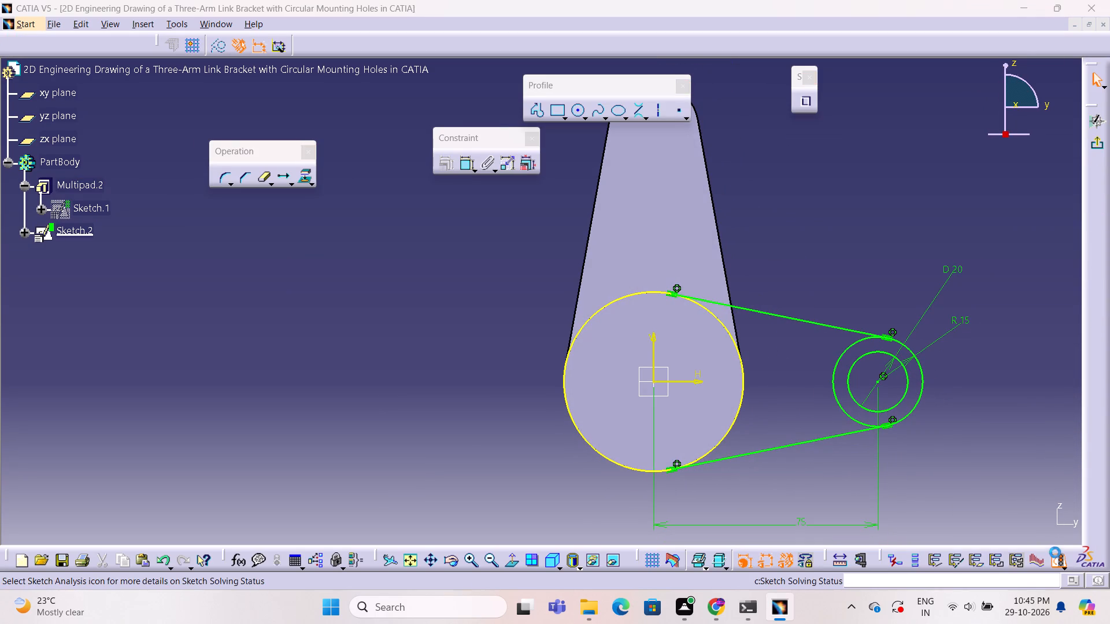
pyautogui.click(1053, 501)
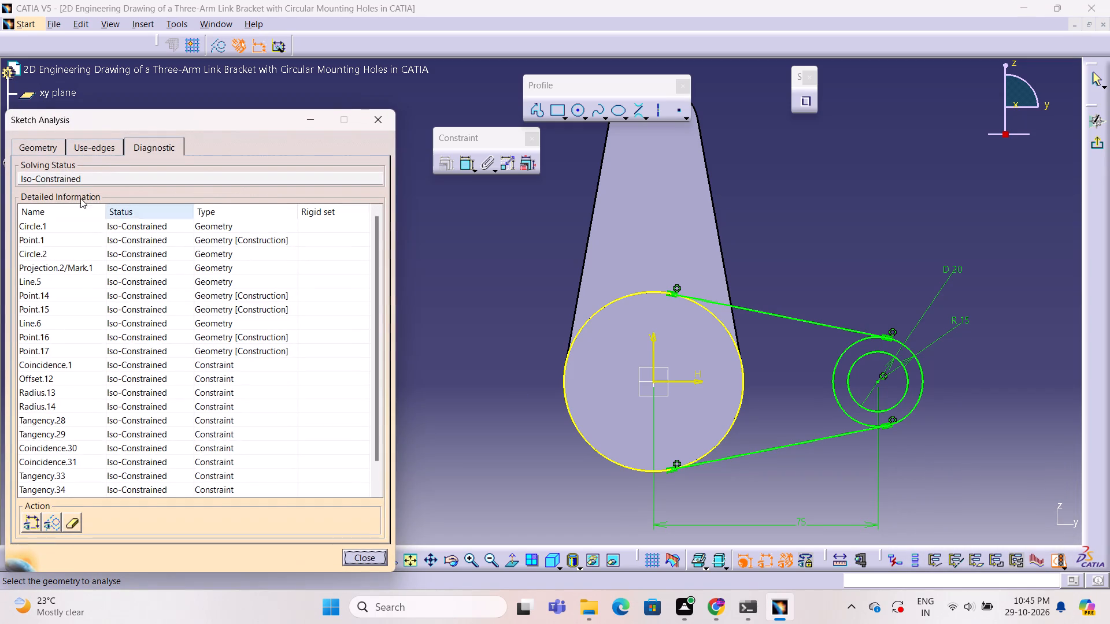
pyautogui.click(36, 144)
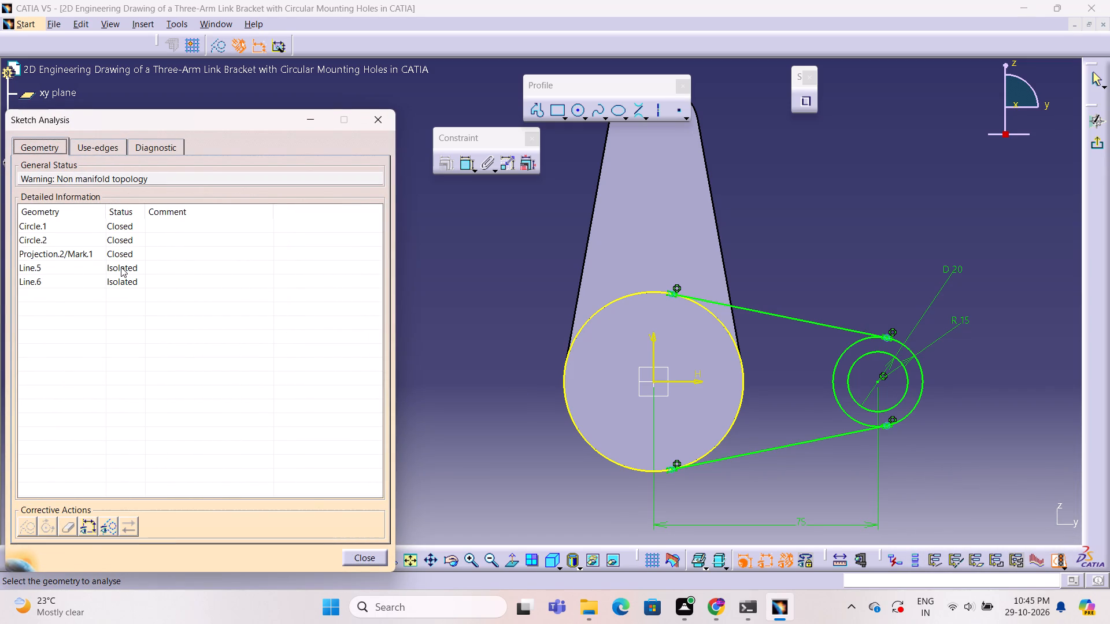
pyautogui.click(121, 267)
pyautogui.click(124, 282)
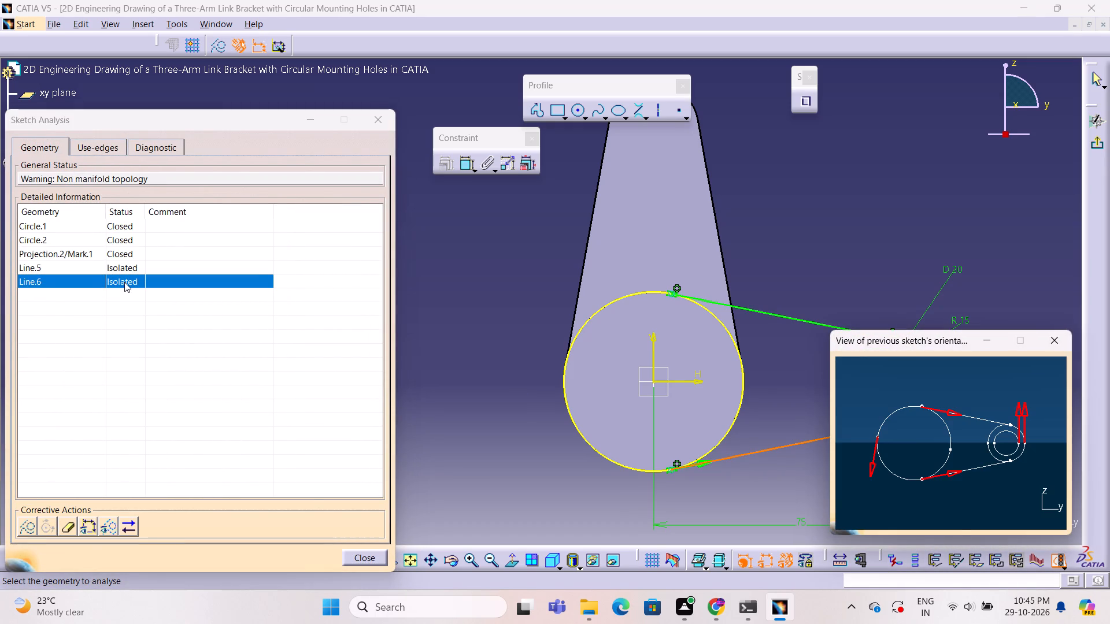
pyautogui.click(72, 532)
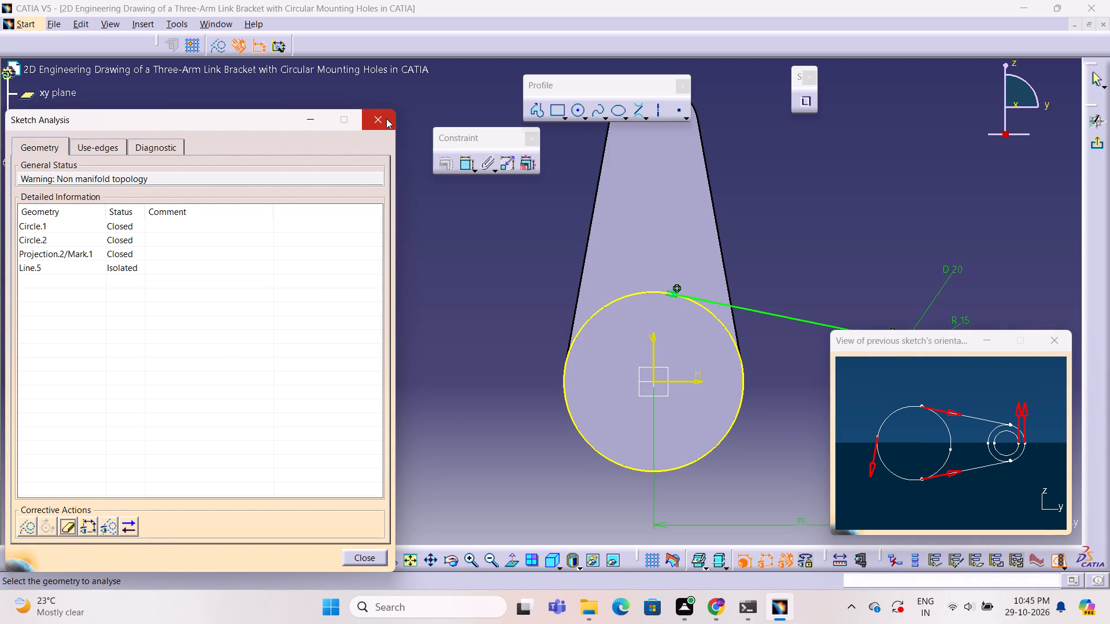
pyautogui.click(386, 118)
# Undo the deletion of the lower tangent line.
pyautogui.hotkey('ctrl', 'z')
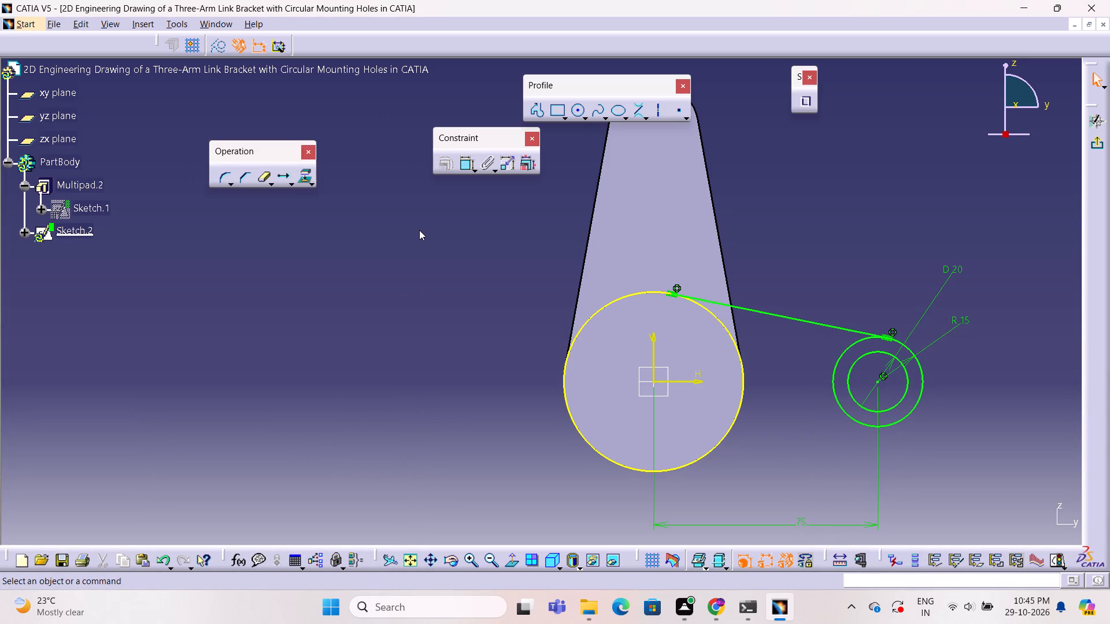
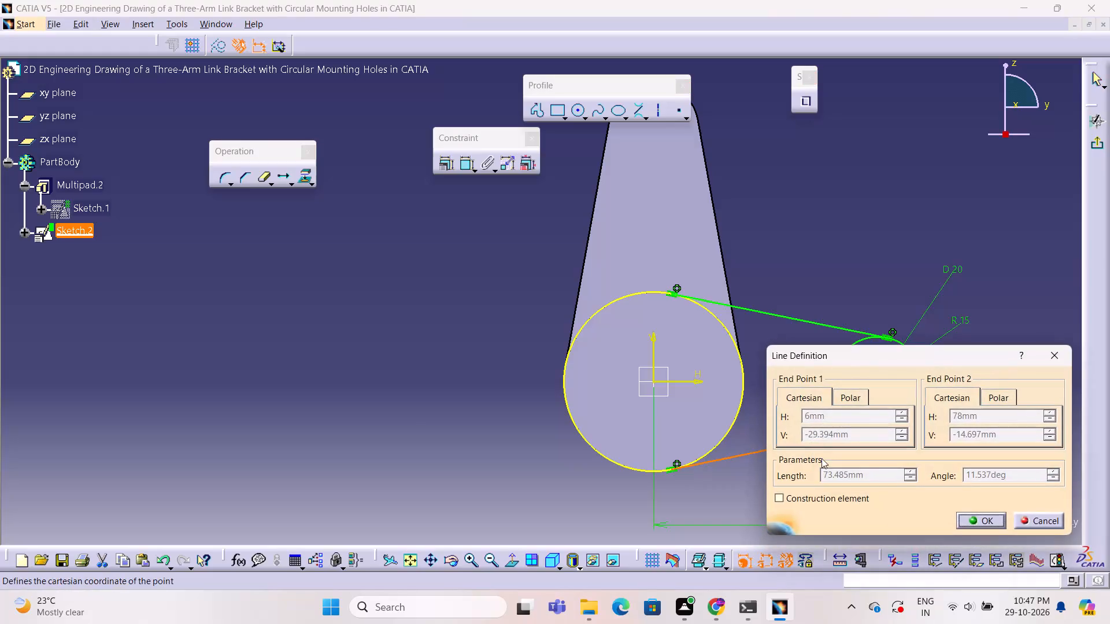
# Delete the lower tangent line of the side arm through the sketch analysis diagnostic.
pyautogui.click(1060, 354)
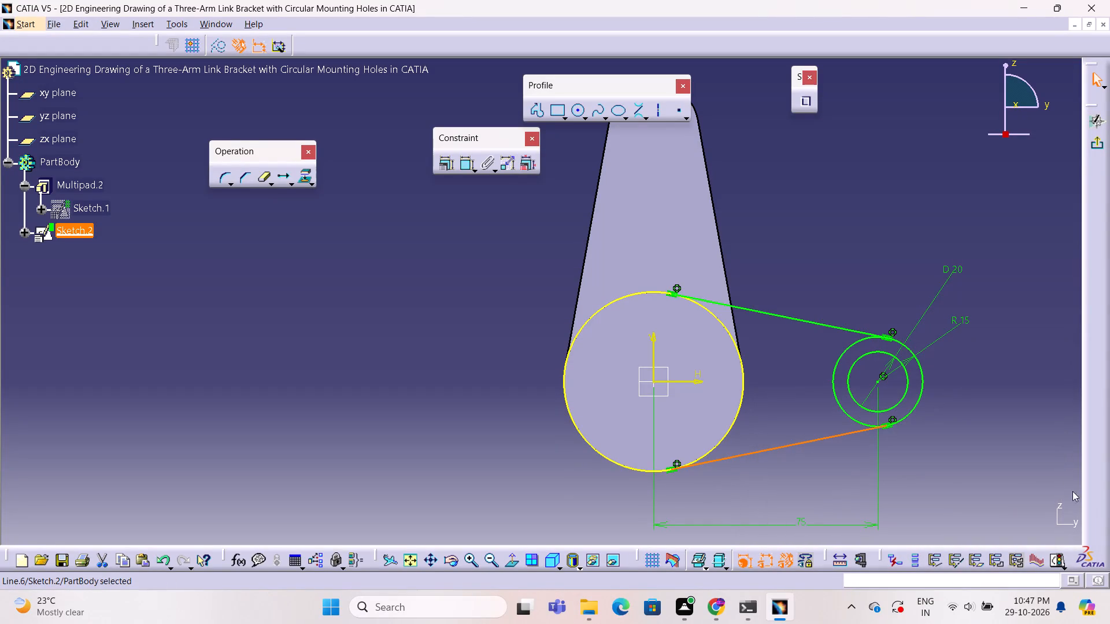
pyautogui.click(1056, 558)
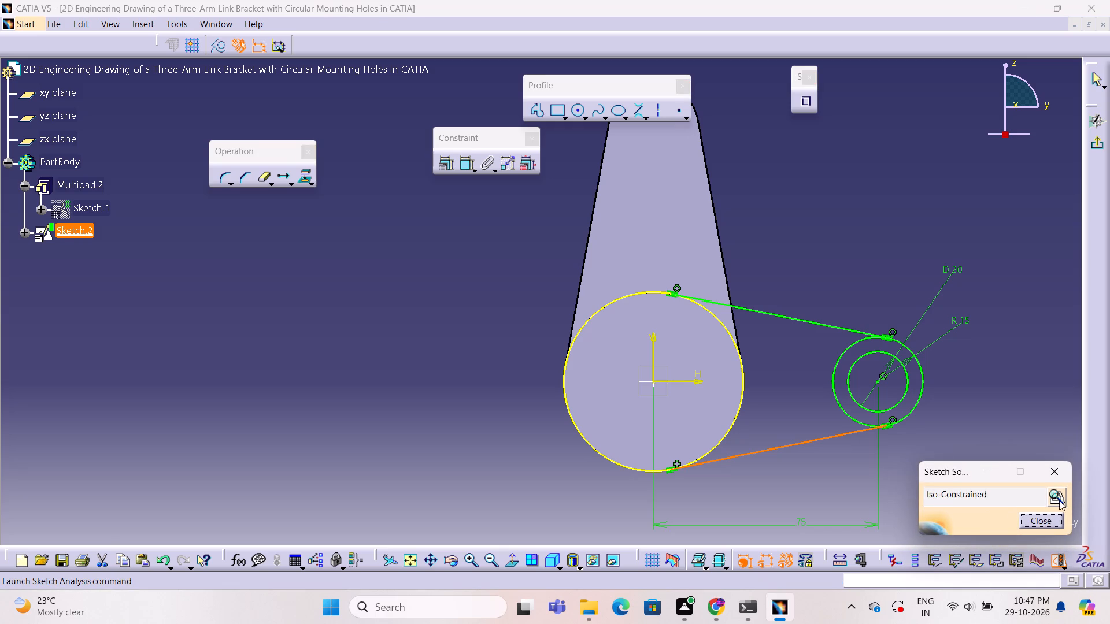
pyautogui.click(1059, 500)
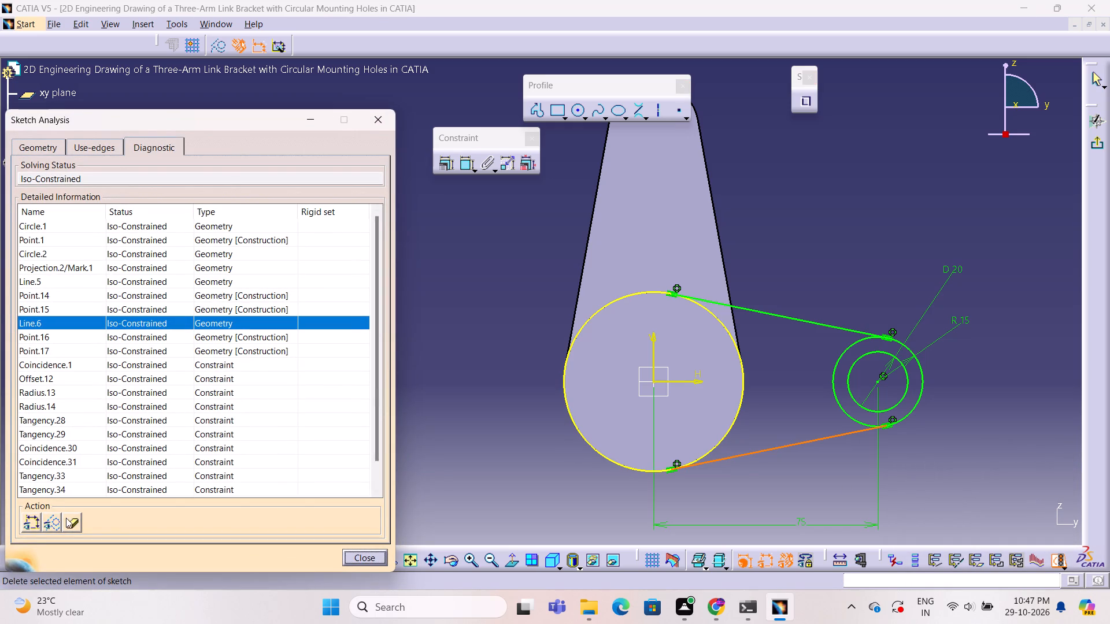
pyautogui.click(69, 522)
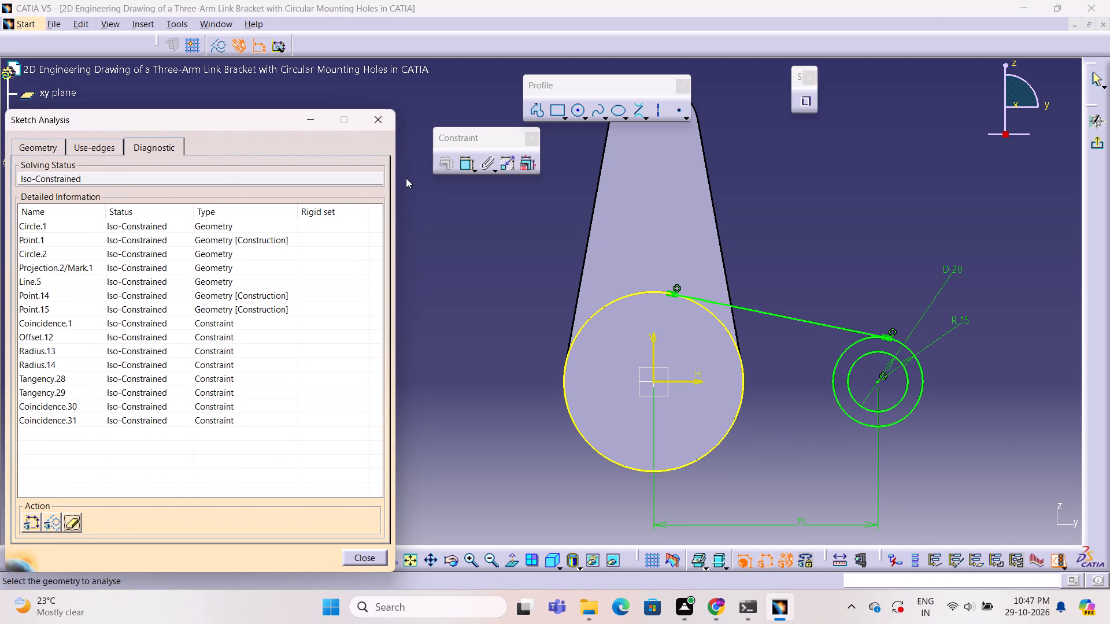
pyautogui.click(384, 126)
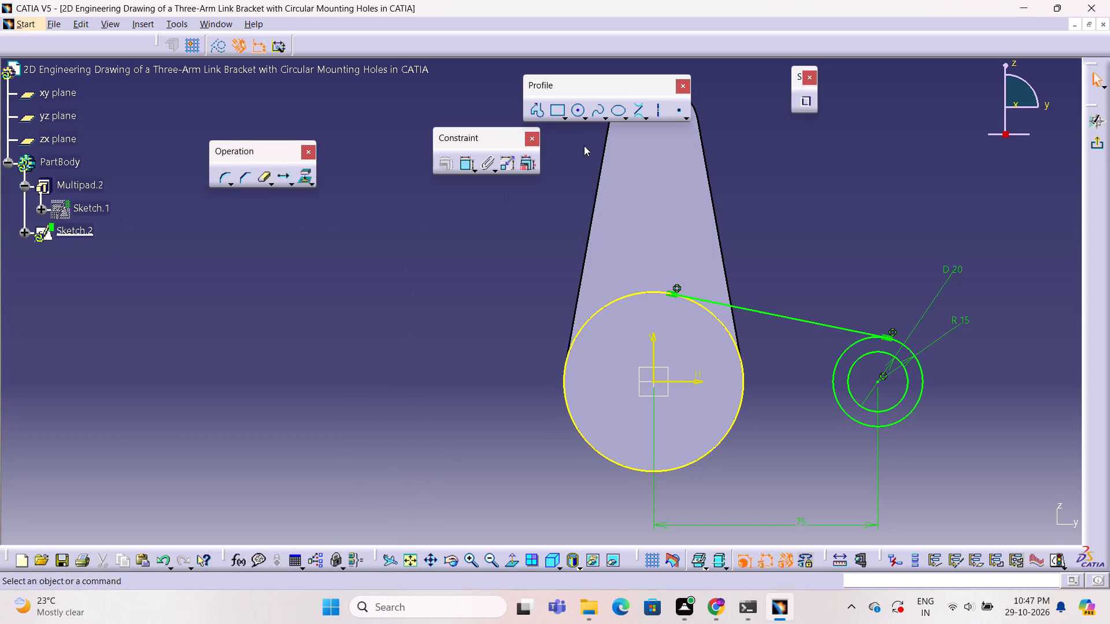
# Draw a lower bi-tangent line between the projected hub circle and the outer R15 circle of the side arm.
pyautogui.click(639, 114)
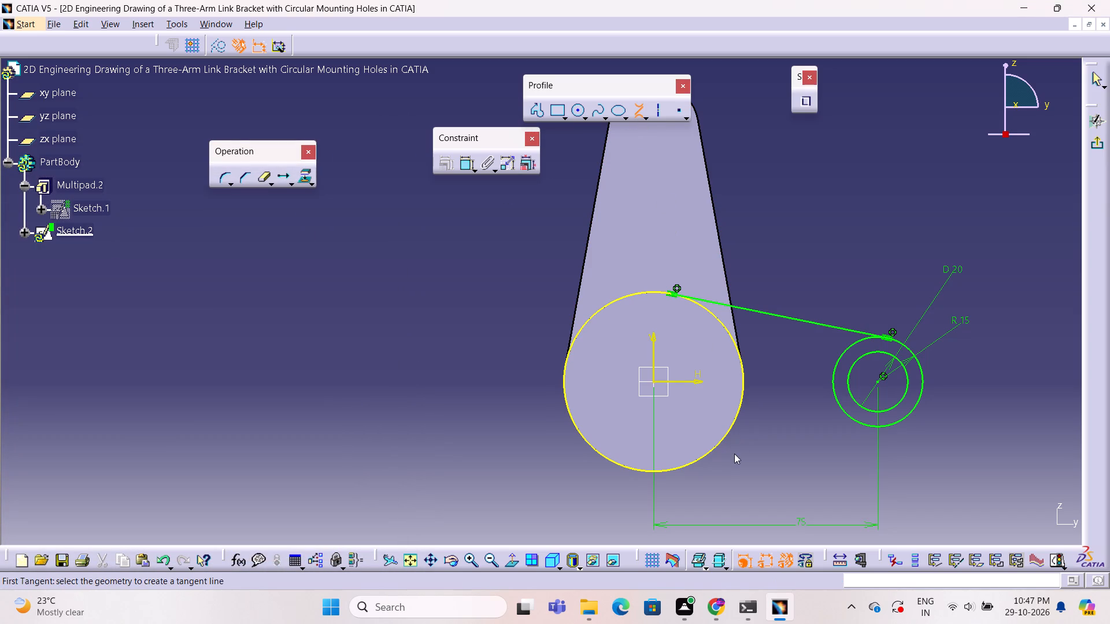
pyautogui.click(720, 447)
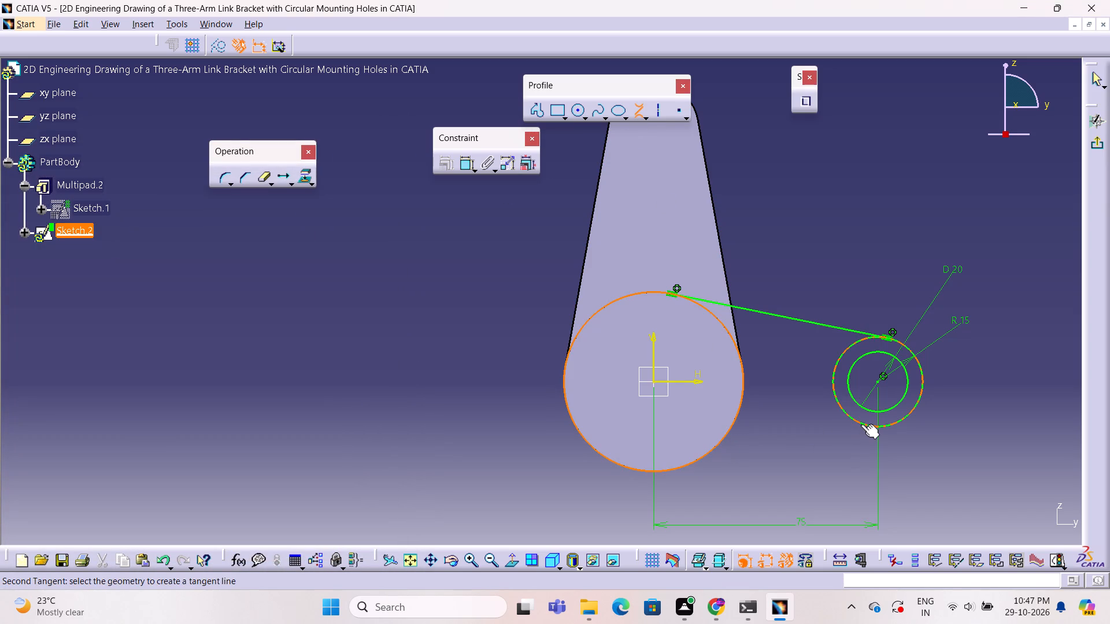
pyautogui.click(861, 424)
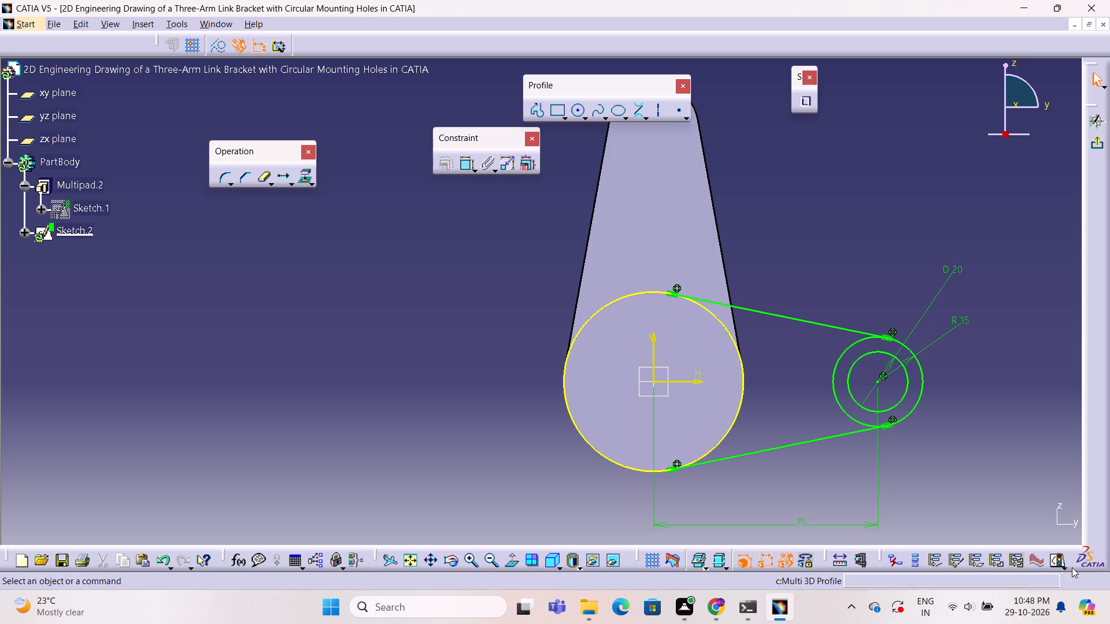
# Check the solving status and geometry closure of the side-arm sketch, including the projected hub circle, and exit the sketch.
pyautogui.click(1055, 560)
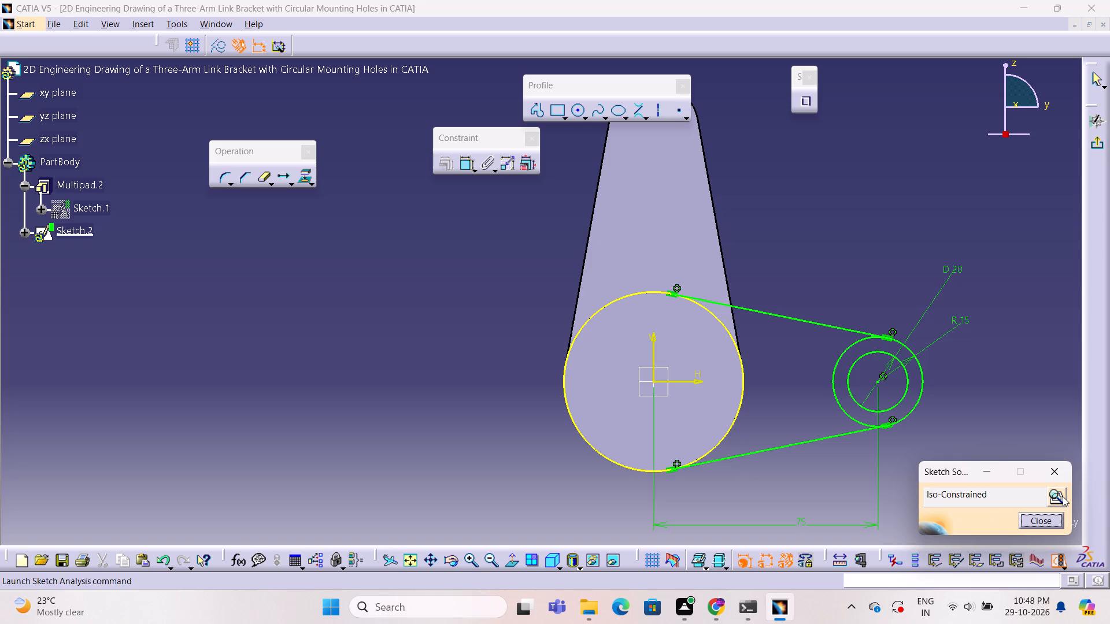
pyautogui.click(1063, 496)
pyautogui.scroll(-3, 205, 347)
pyautogui.scroll(5, 205, 347)
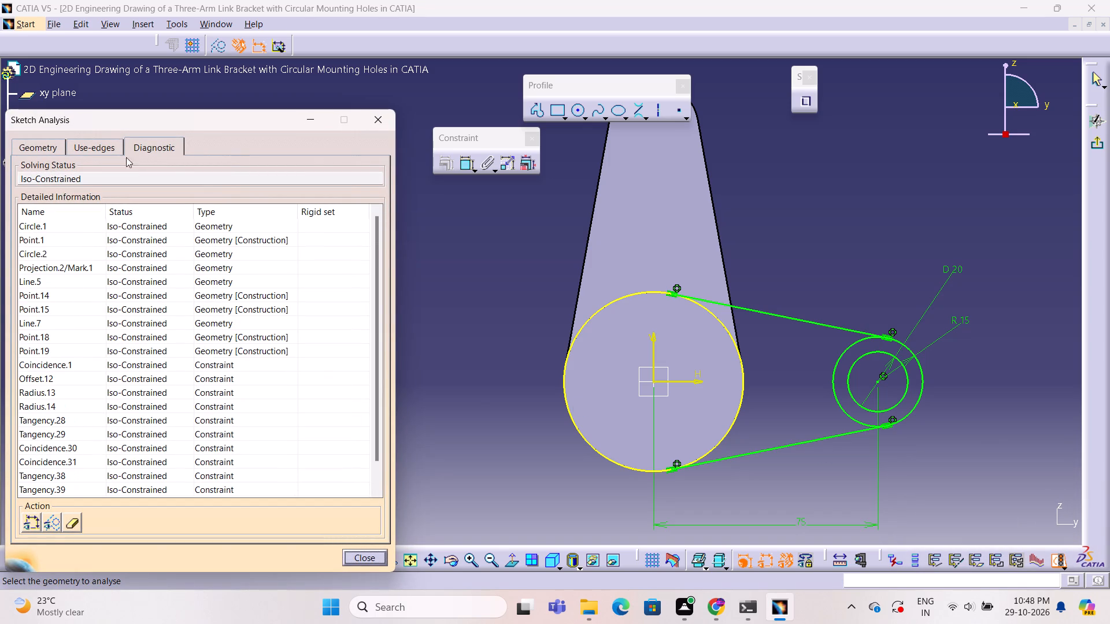
pyautogui.click(55, 147)
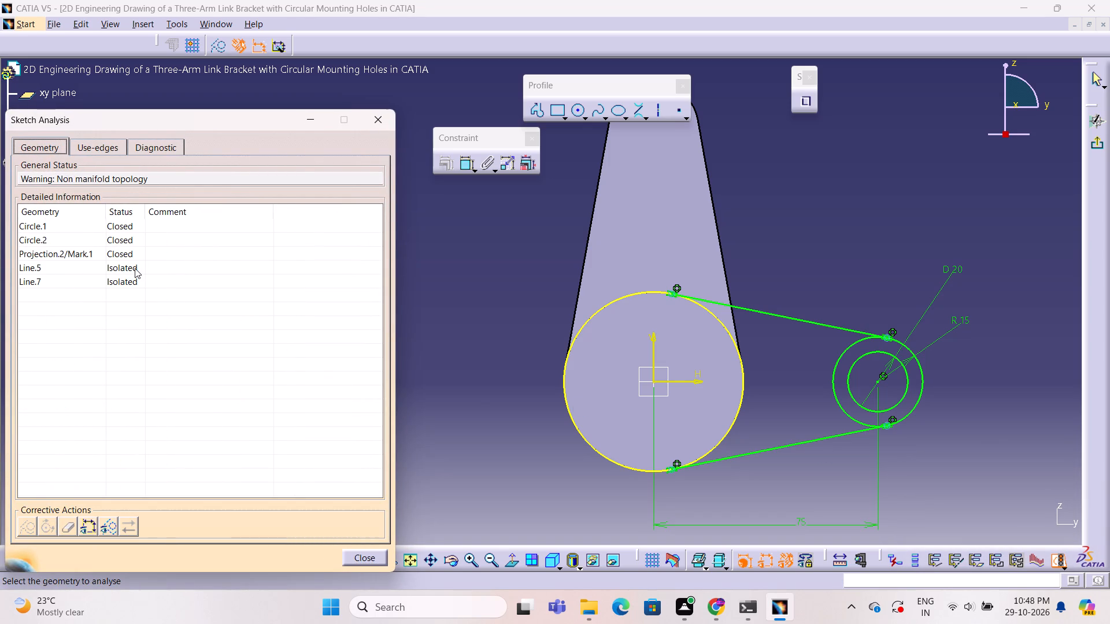
pyautogui.click(79, 252)
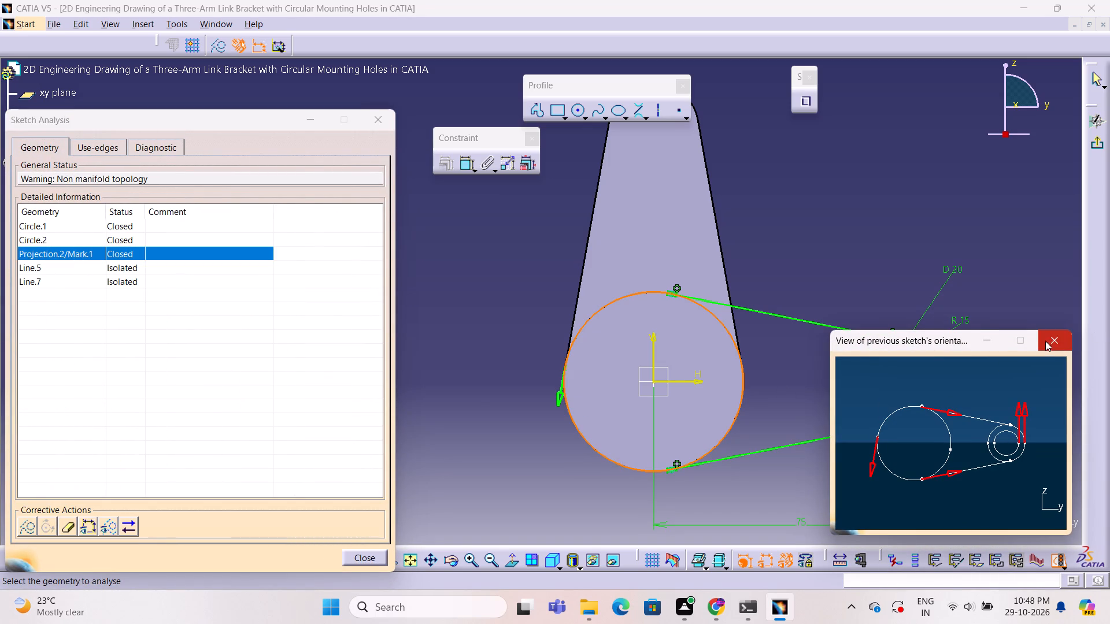
pyautogui.click(1059, 340)
pyautogui.click(381, 124)
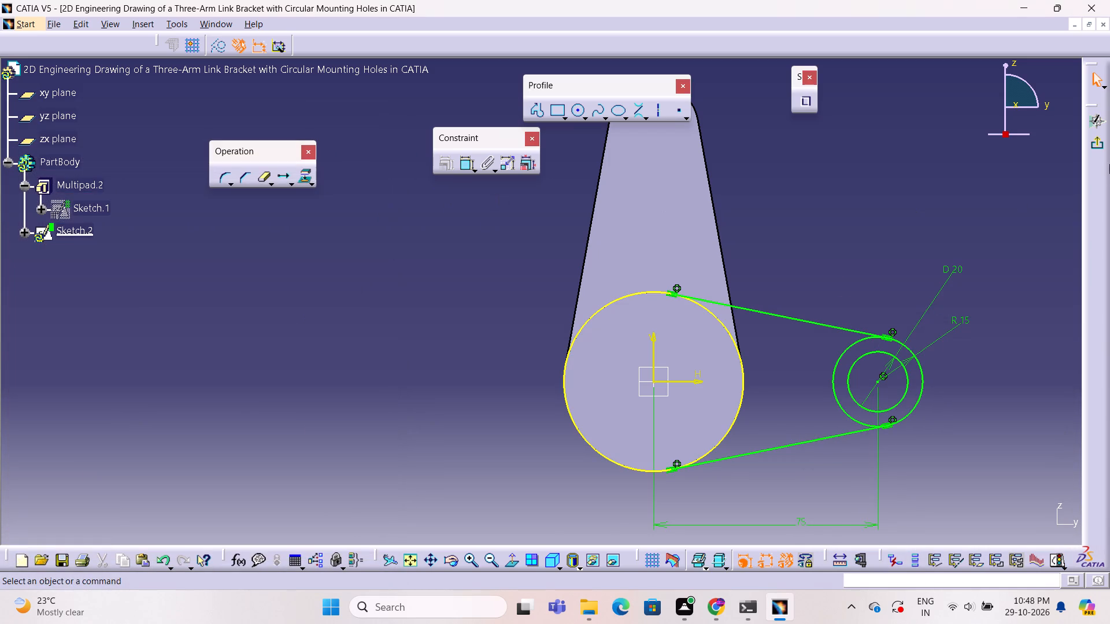
pyautogui.click(1102, 143)
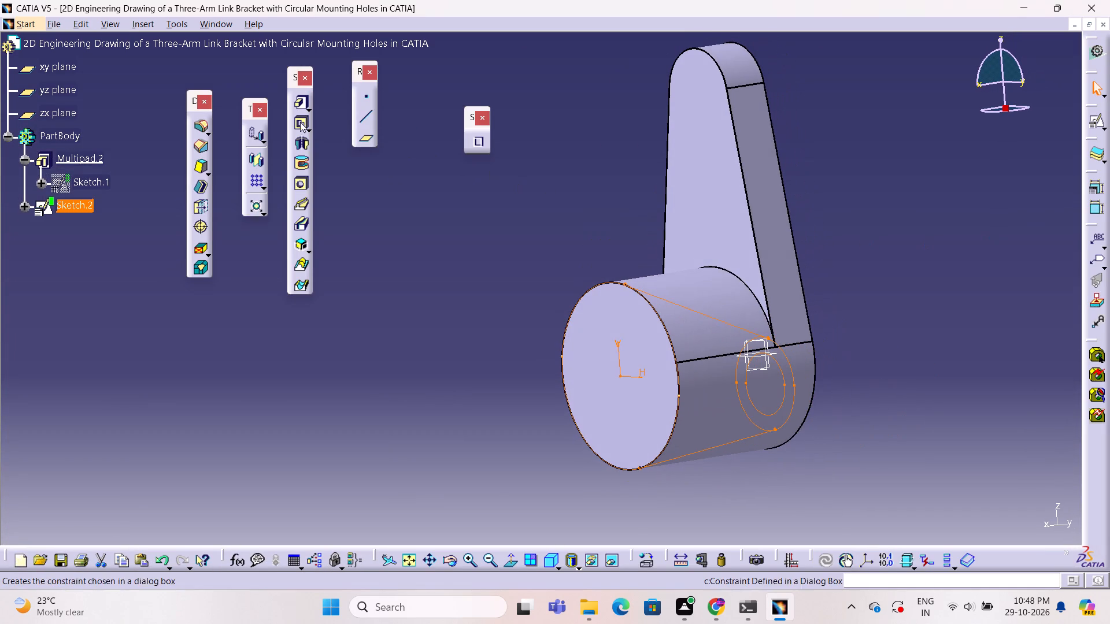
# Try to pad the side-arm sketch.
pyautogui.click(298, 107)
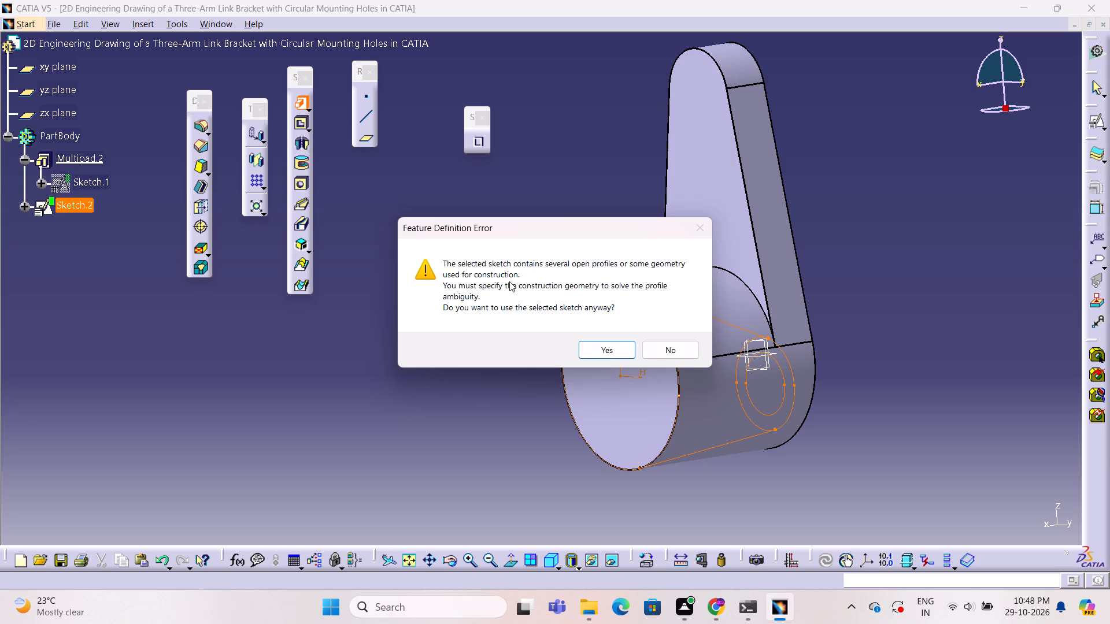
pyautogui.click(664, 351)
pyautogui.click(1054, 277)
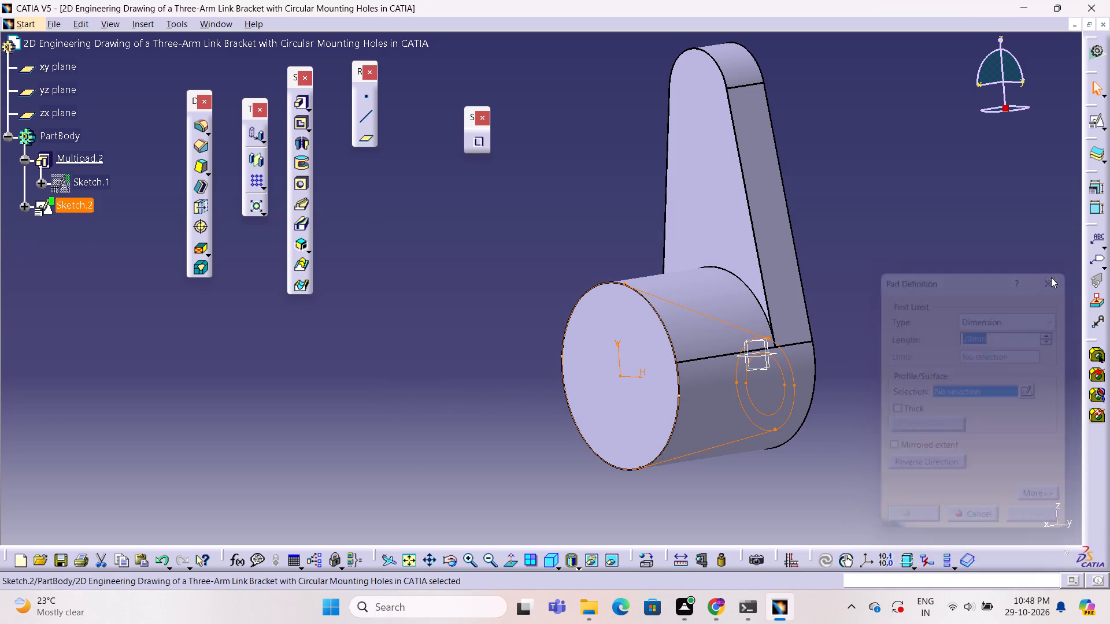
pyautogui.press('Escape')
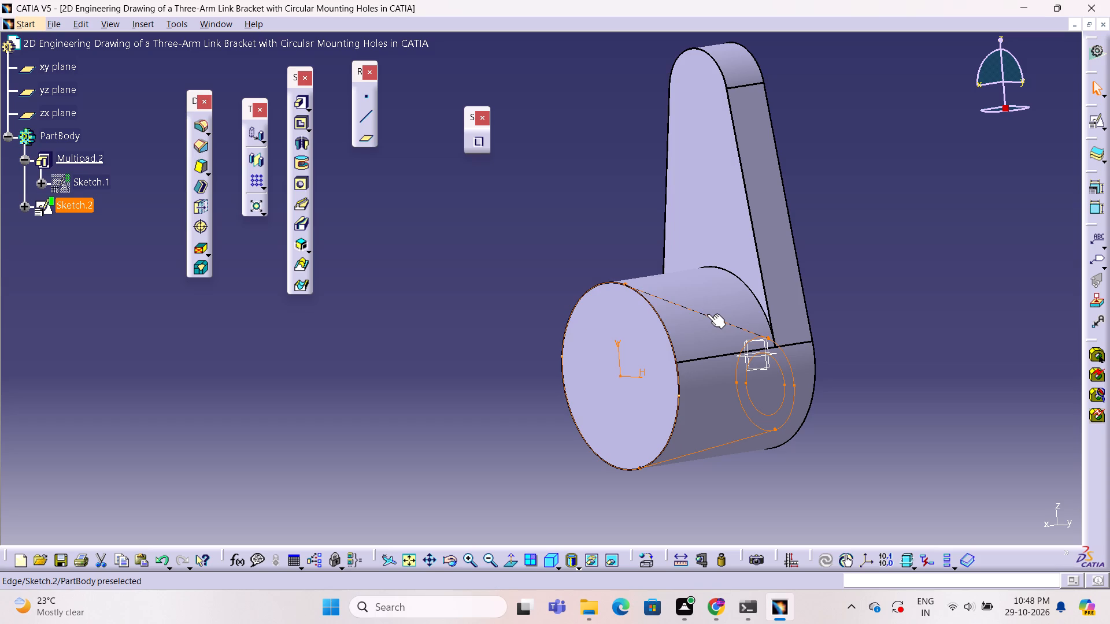
# Reopen the side-arm sketch, convert the projected hub circle to a construction element, and exit the sketch.
pyautogui.doubleClick(708, 317)
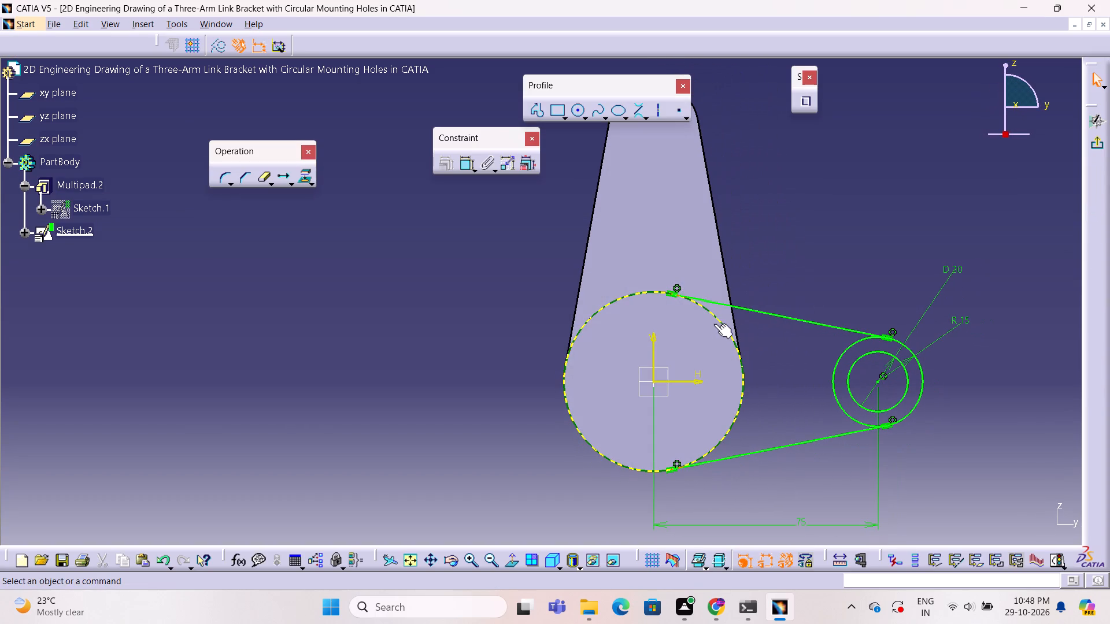
pyautogui.click(718, 320)
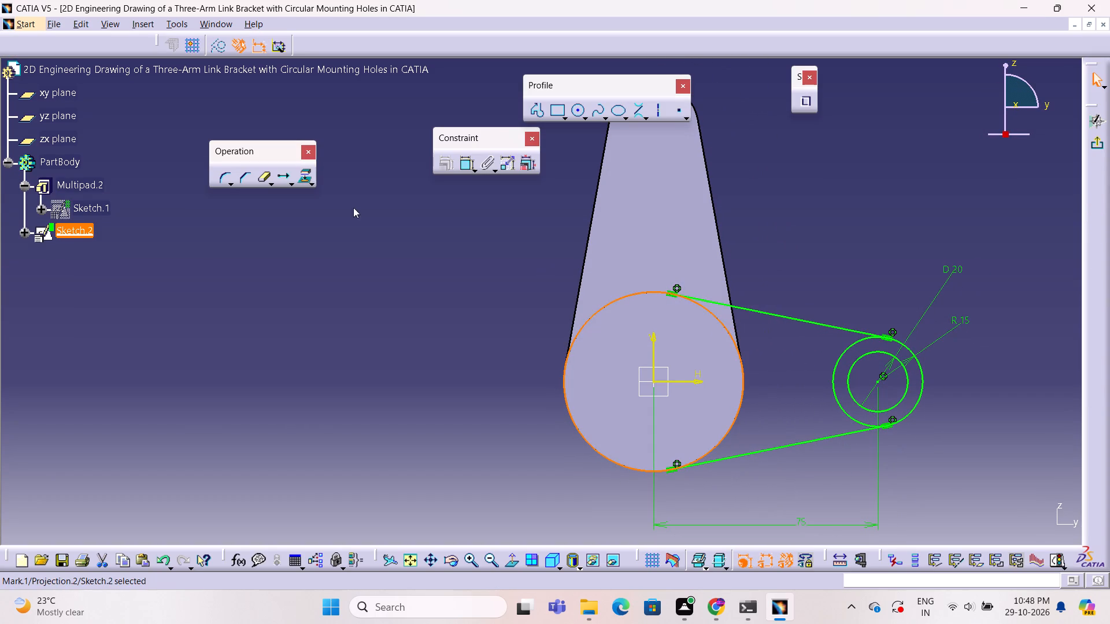
pyautogui.click(219, 44)
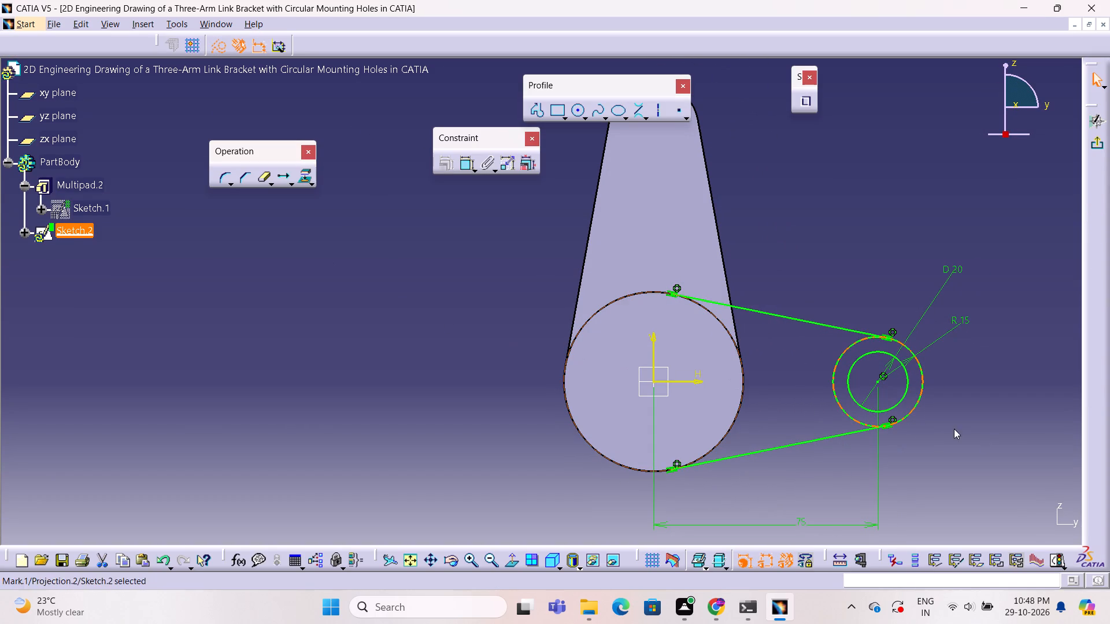
pyautogui.click(1096, 138)
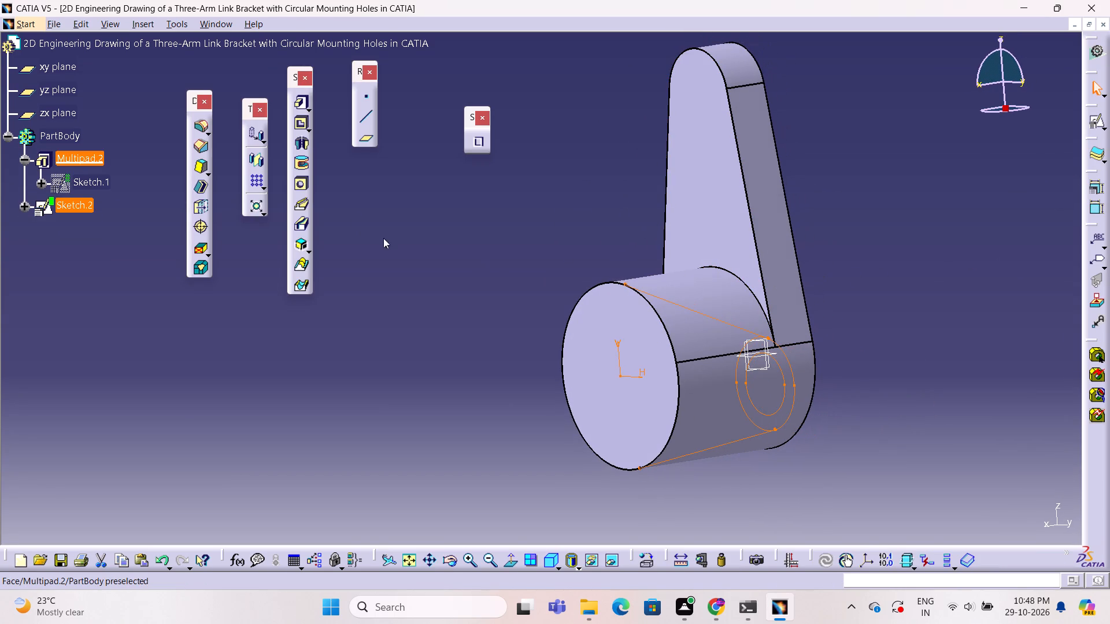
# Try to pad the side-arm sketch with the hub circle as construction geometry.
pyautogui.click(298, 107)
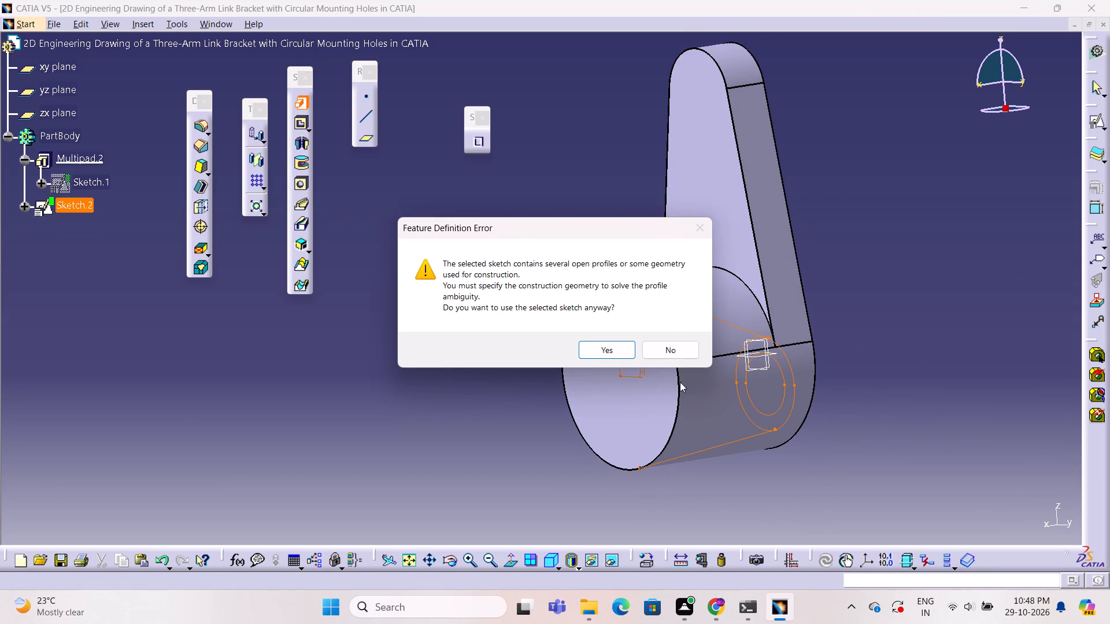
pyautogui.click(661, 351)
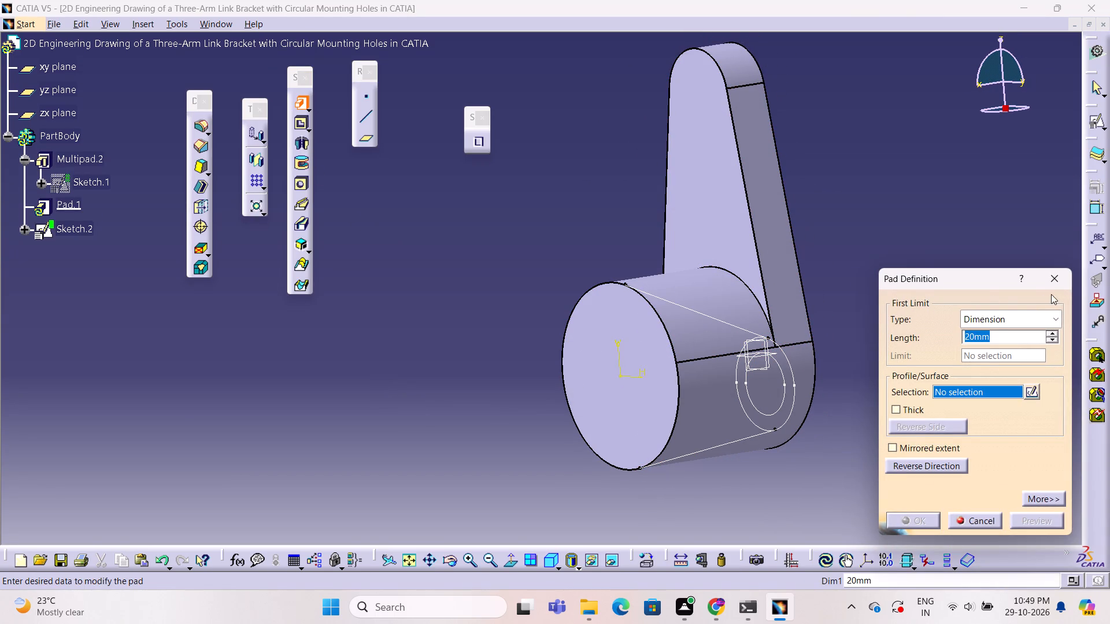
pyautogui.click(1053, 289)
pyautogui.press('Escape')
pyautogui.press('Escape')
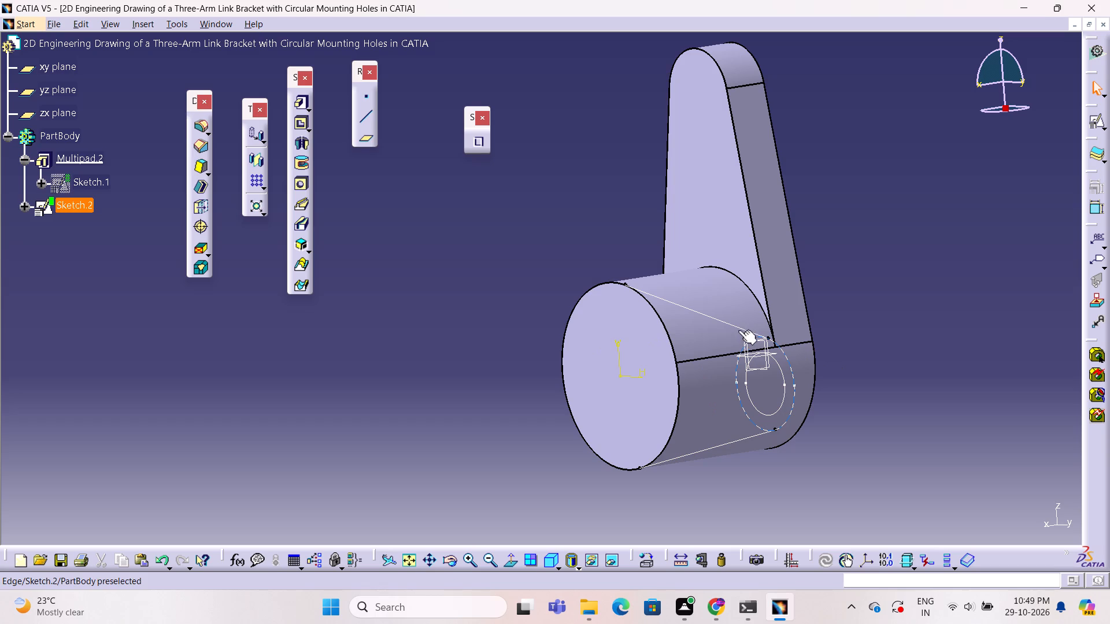
# Reopen the side-arm sketch, check its solving status and geometry closure in the sketch analysis, and exit the sketch.
pyautogui.doubleClick(743, 328)
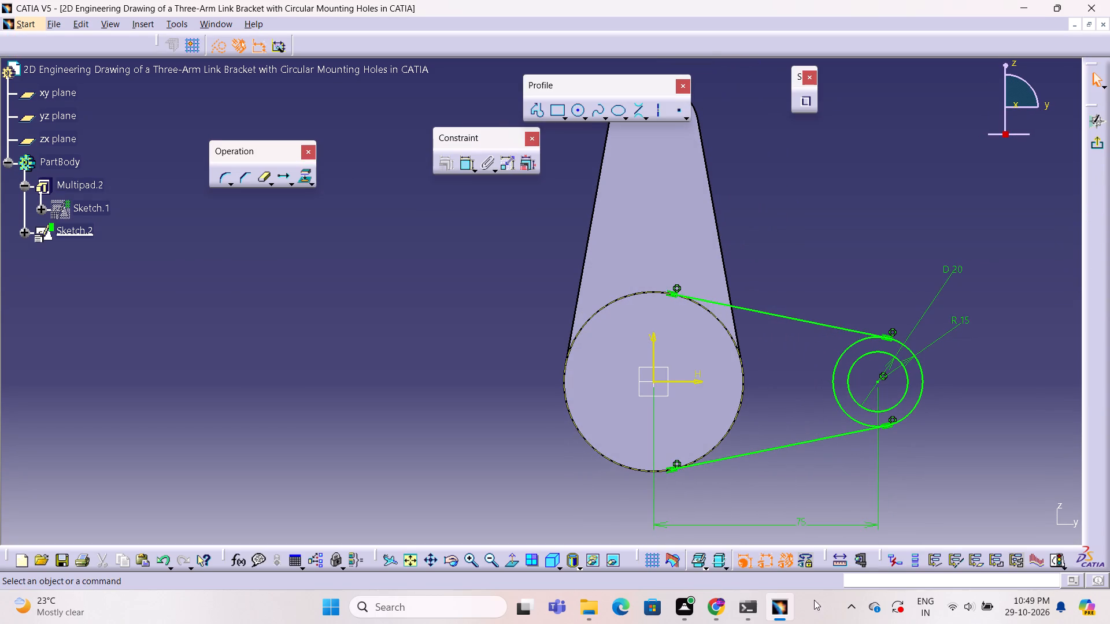
pyautogui.click(1057, 560)
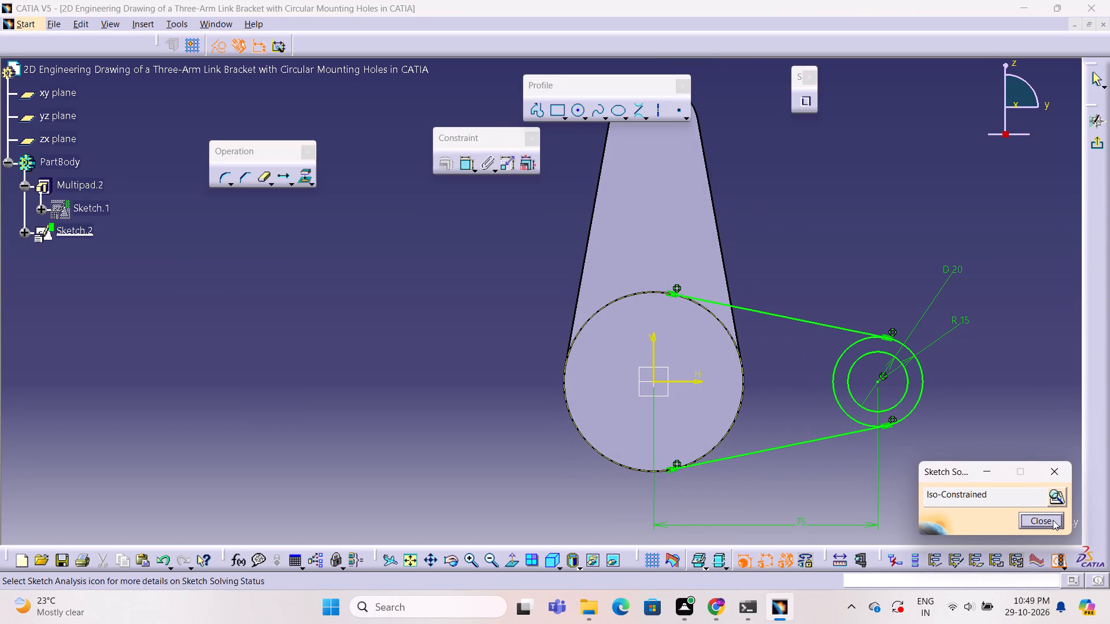
pyautogui.click(1056, 499)
pyautogui.scroll(-4, 171, 358)
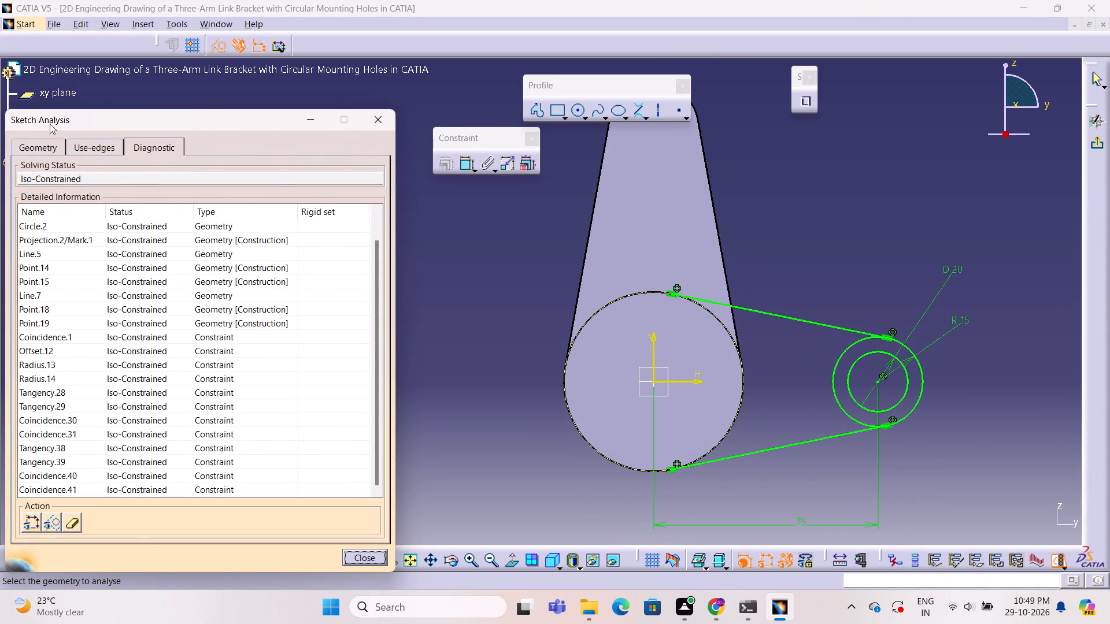
pyautogui.click(49, 144)
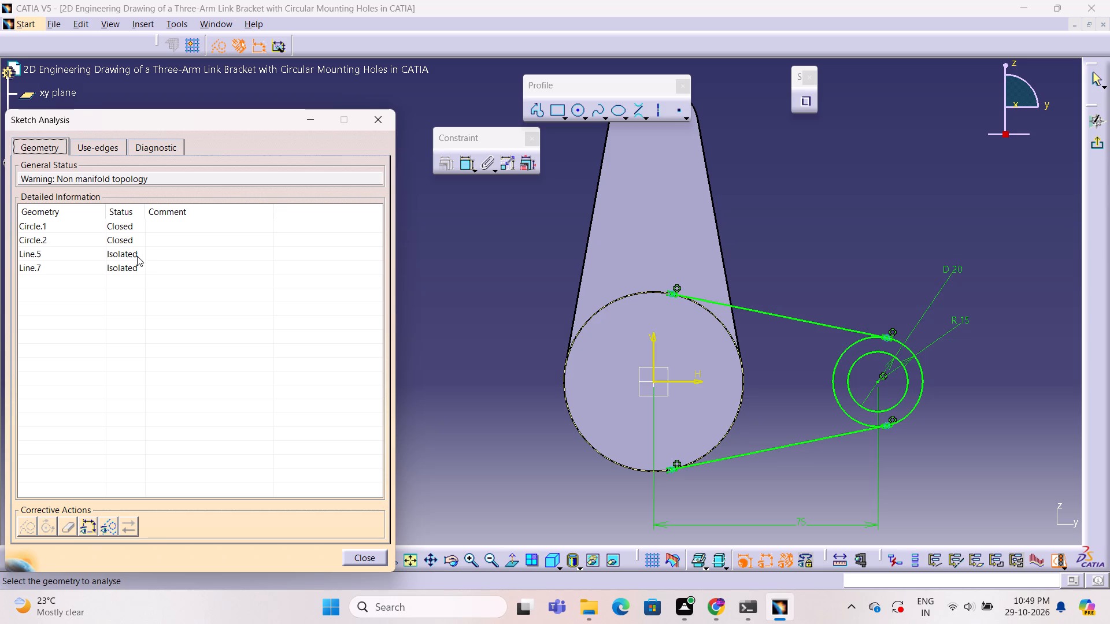
pyautogui.click(375, 125)
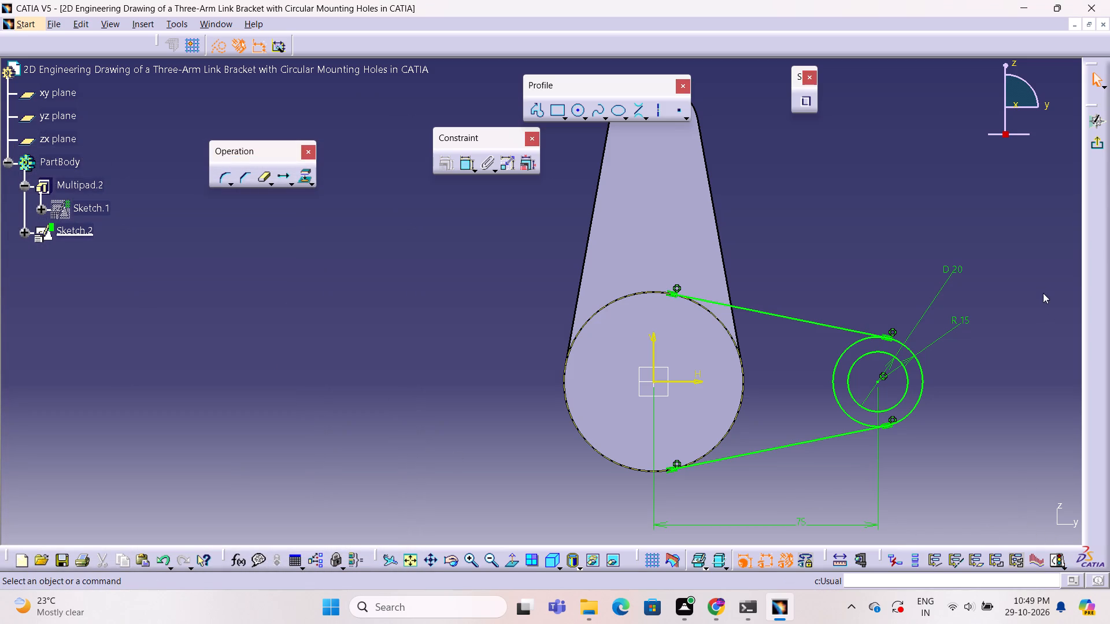
pyautogui.click(1094, 147)
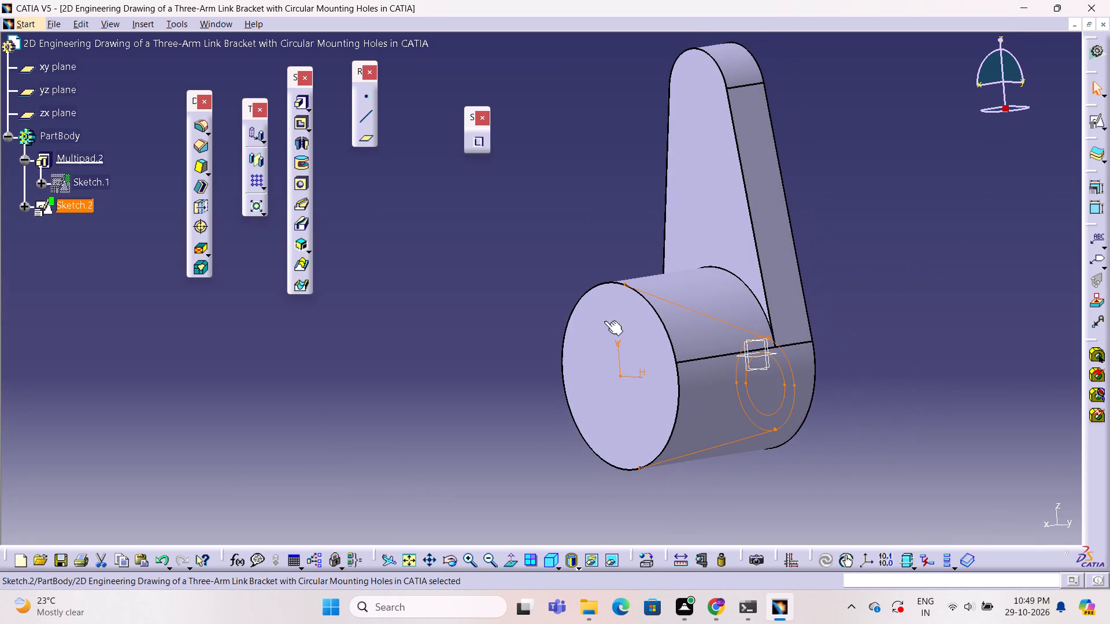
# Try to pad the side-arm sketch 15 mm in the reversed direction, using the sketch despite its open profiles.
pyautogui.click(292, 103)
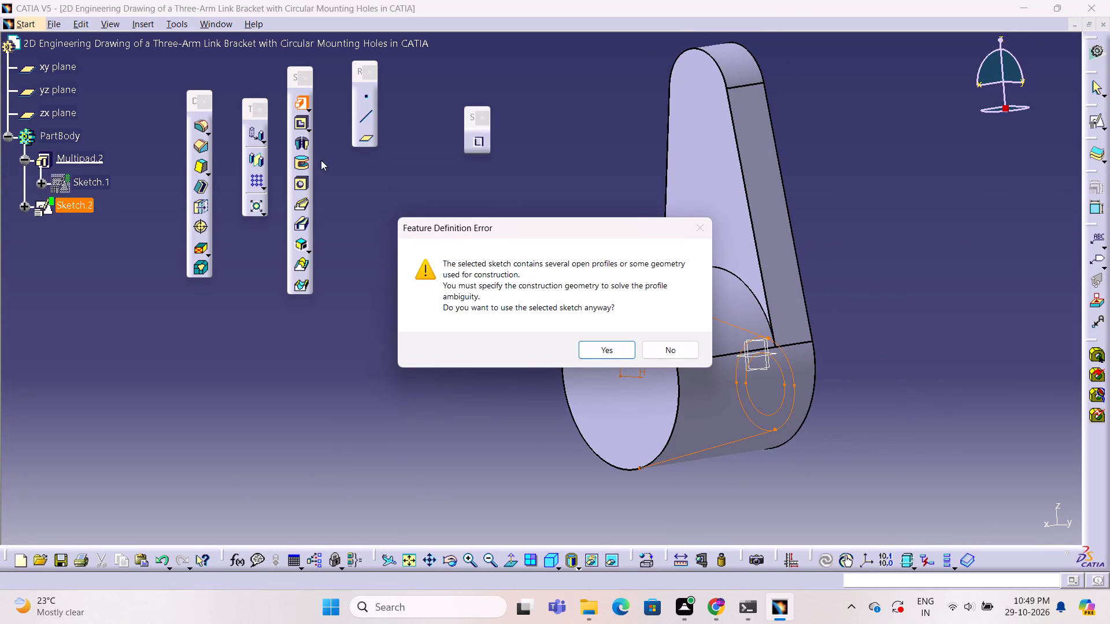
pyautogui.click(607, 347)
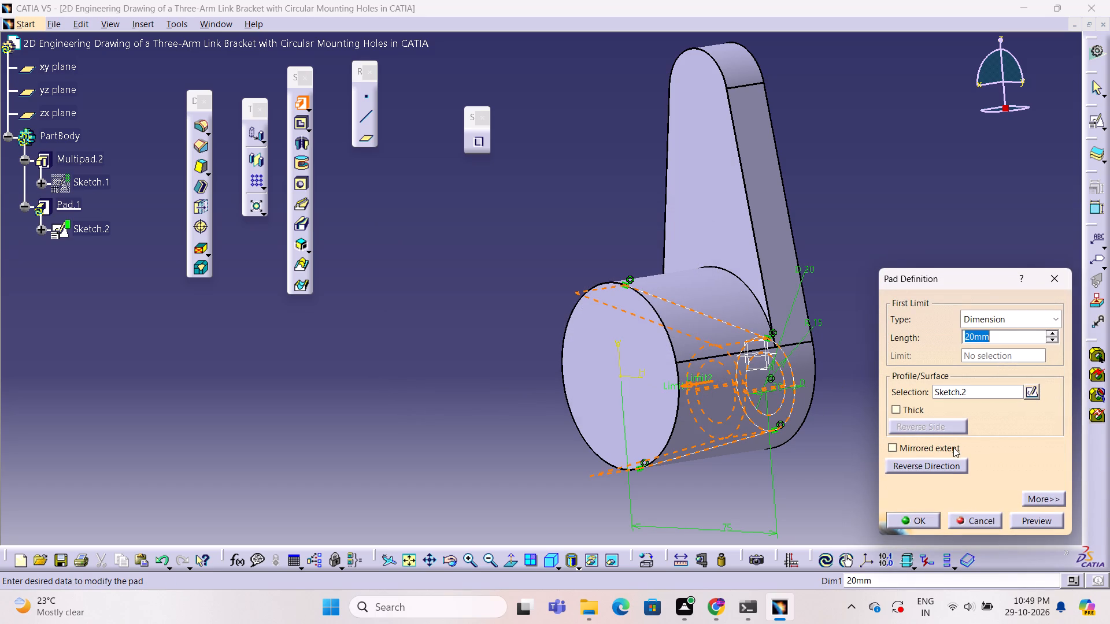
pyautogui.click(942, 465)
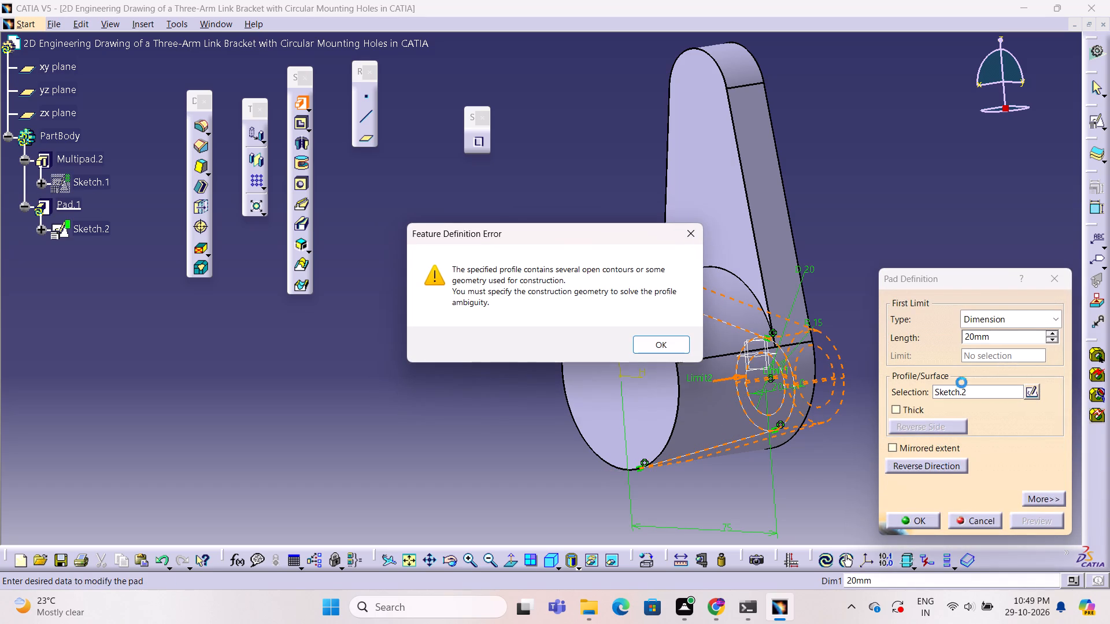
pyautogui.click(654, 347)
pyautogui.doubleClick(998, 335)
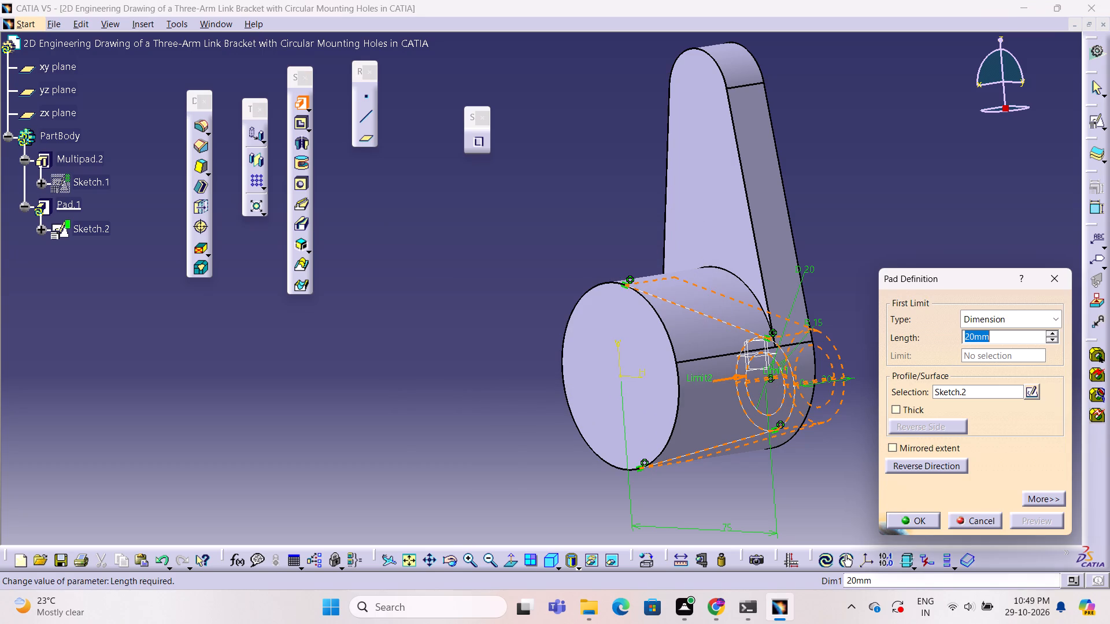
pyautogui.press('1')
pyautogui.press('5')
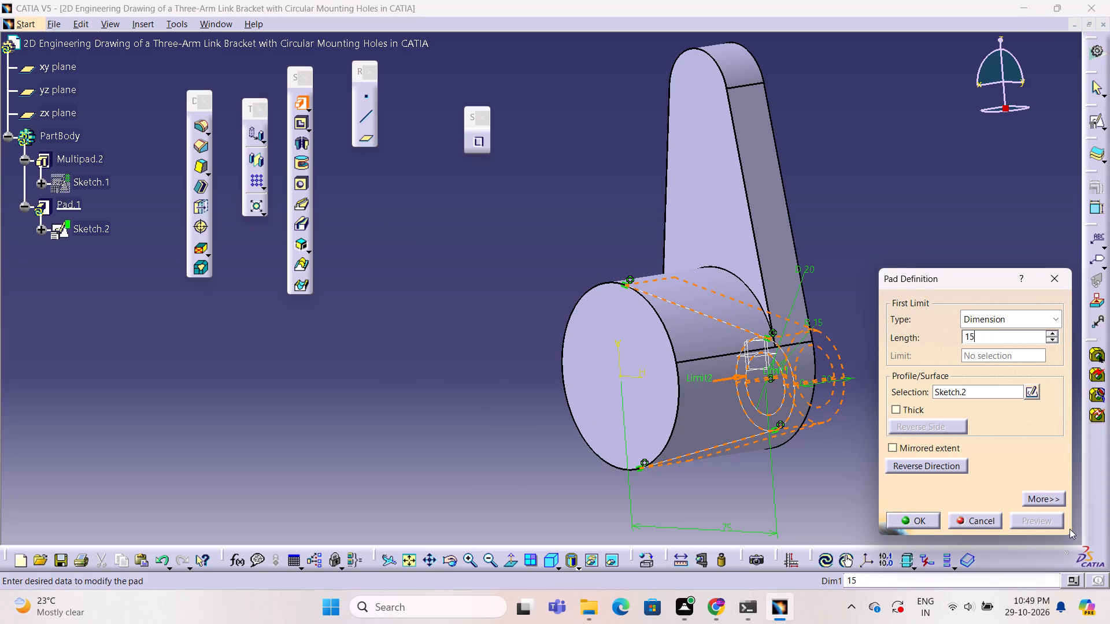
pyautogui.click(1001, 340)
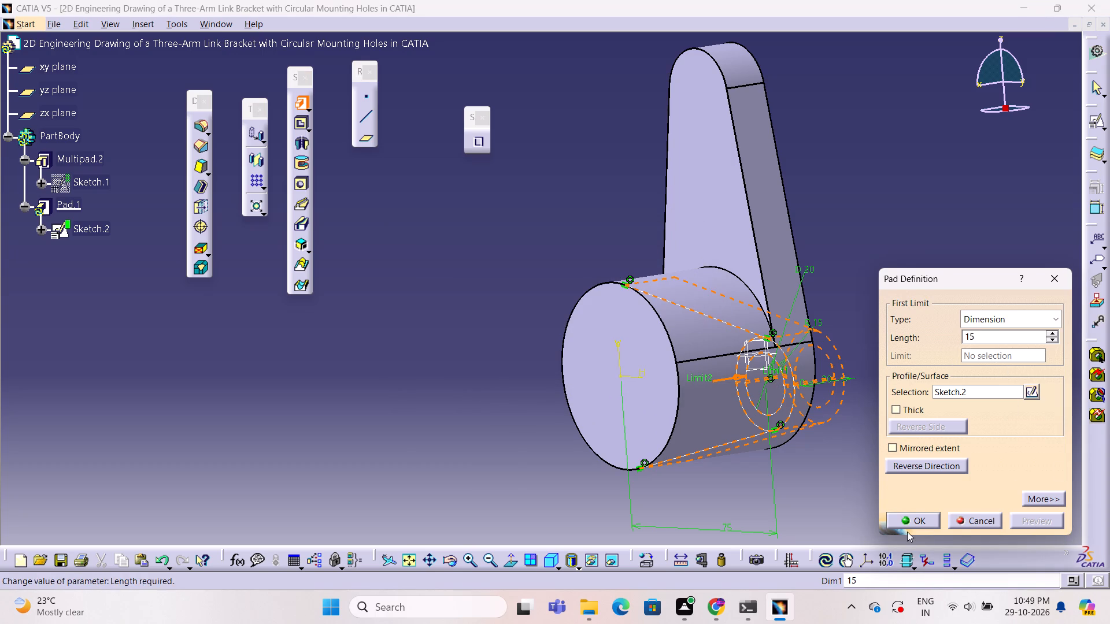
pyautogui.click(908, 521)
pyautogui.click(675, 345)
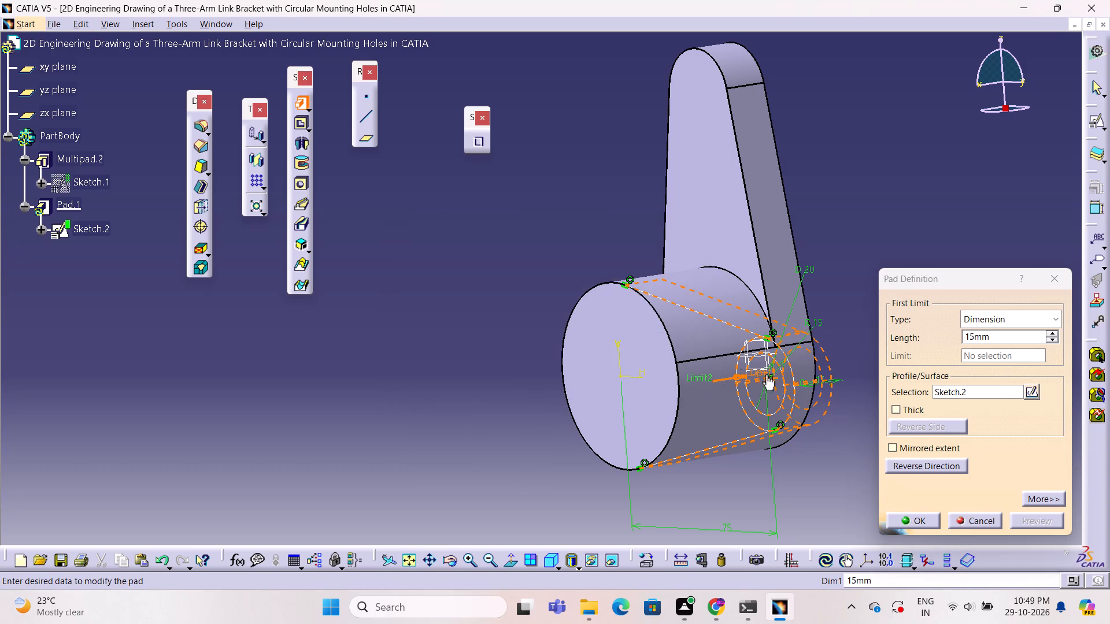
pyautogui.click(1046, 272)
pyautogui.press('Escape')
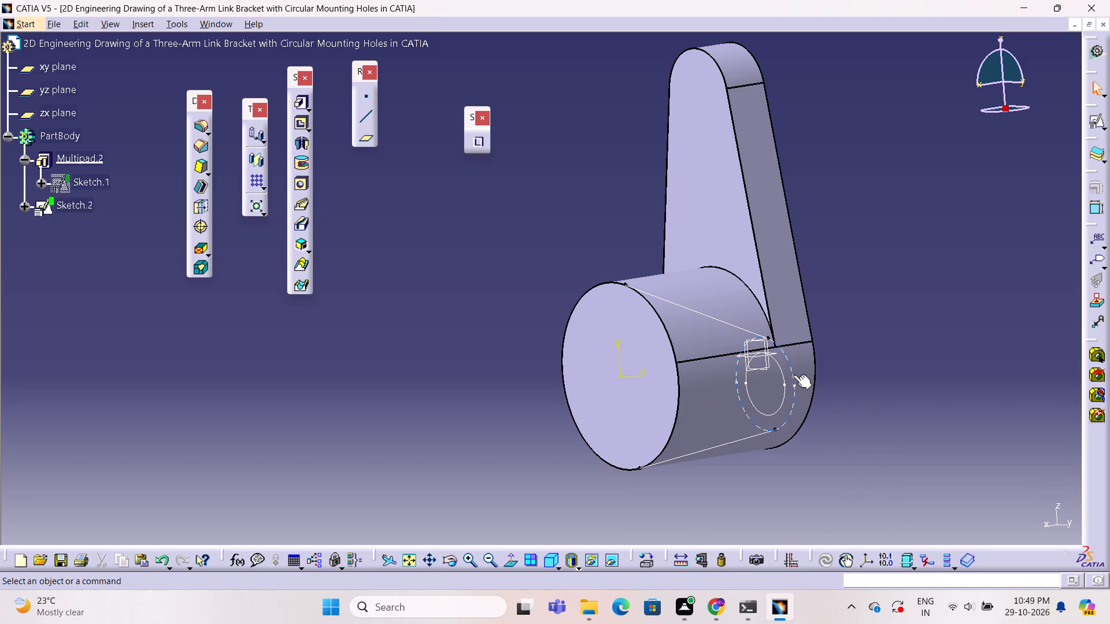
# Reopen the side-arm sketch and check the status of each geometry element in the sketch analysis.
pyautogui.doubleClick(793, 374)
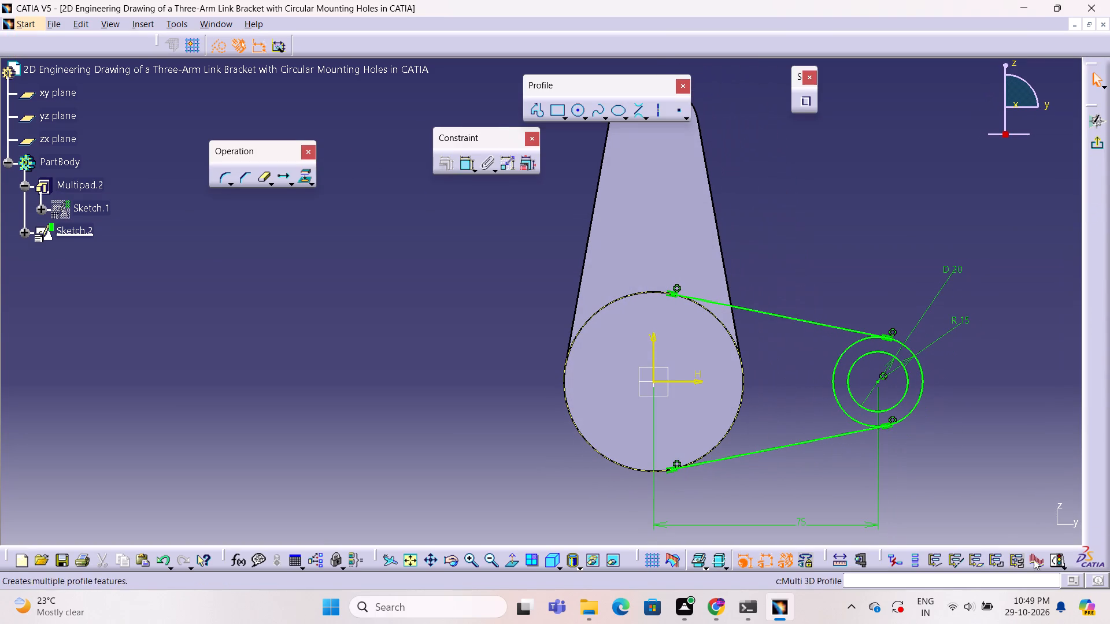
pyautogui.click(1059, 559)
pyautogui.click(1059, 498)
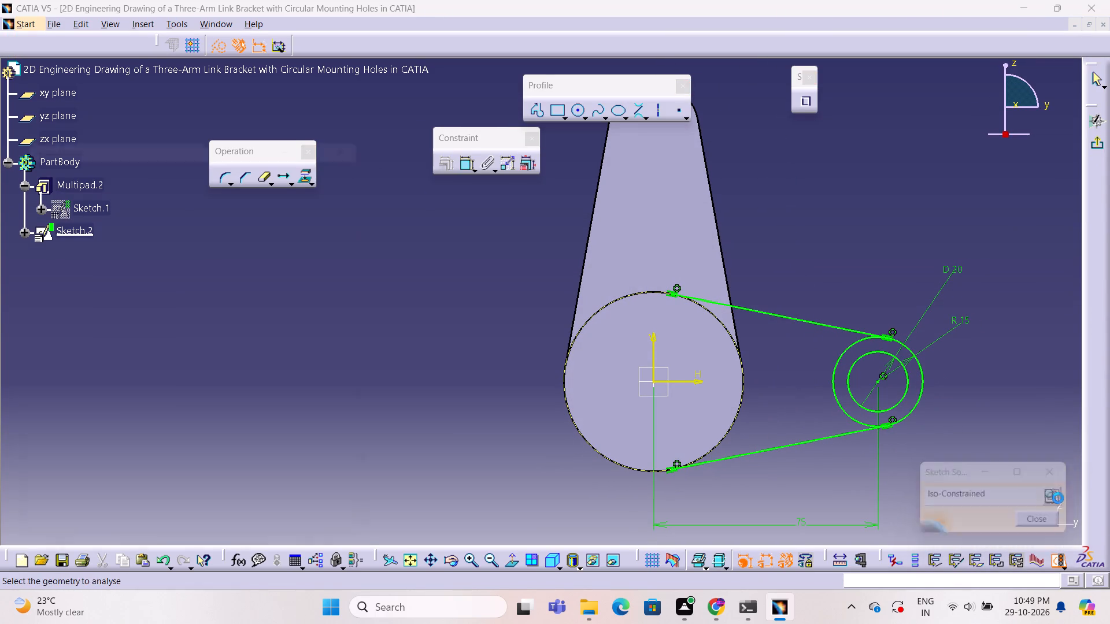
pyautogui.scroll(-6, 141, 280)
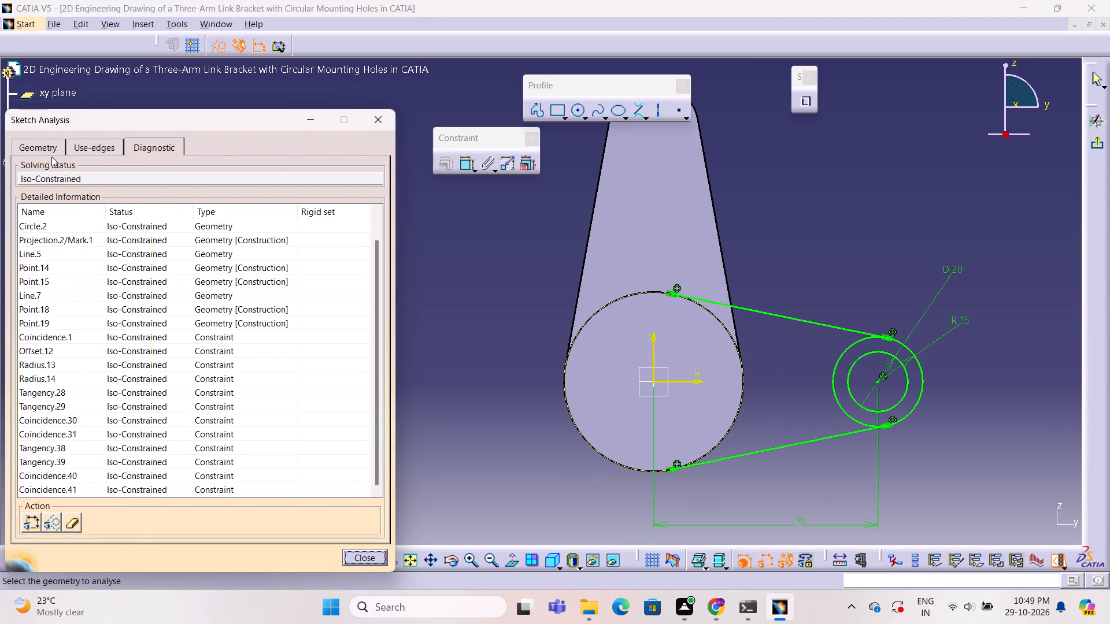
pyautogui.click(51, 153)
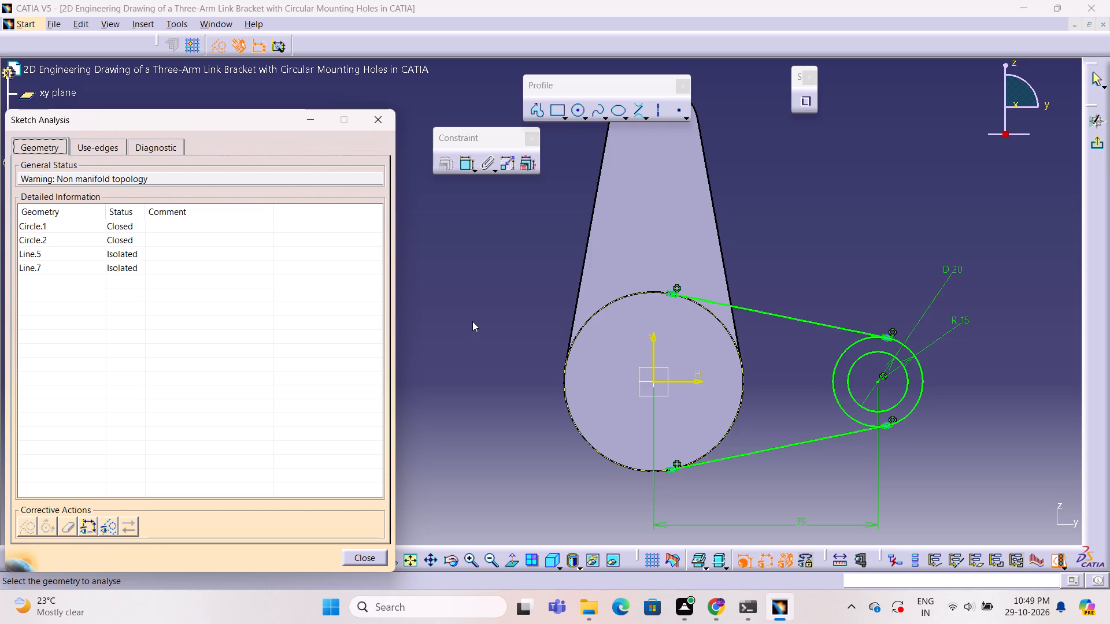
pyautogui.click(384, 126)
pyautogui.press('Escape')
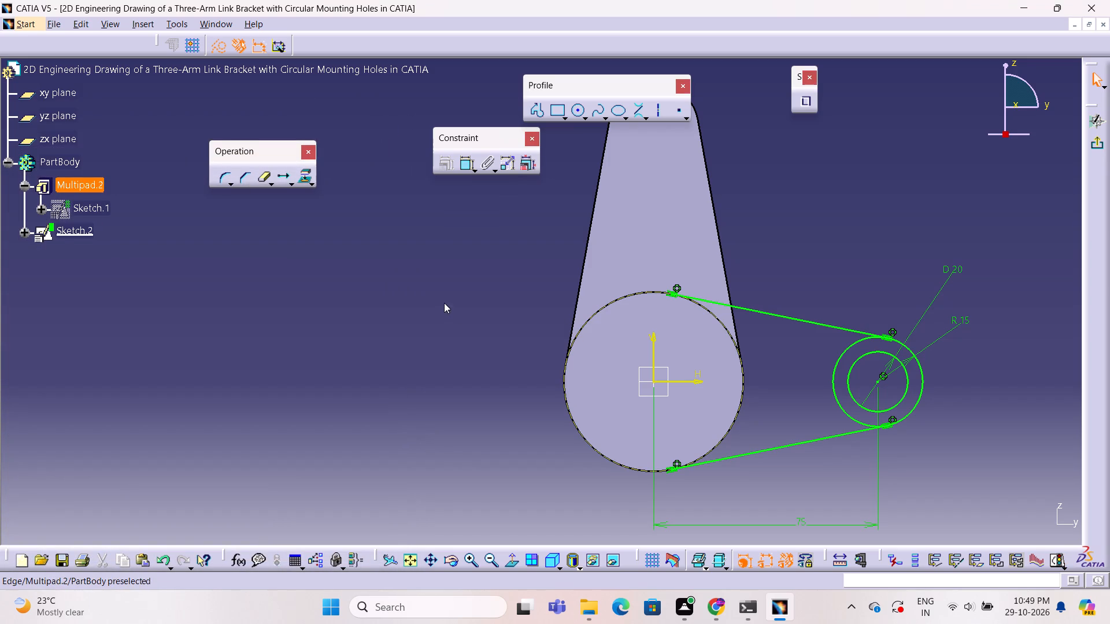
# Convert the projected hub circle back to a standard element and trim its portion facing away from the side arm.
pyautogui.click(728, 331)
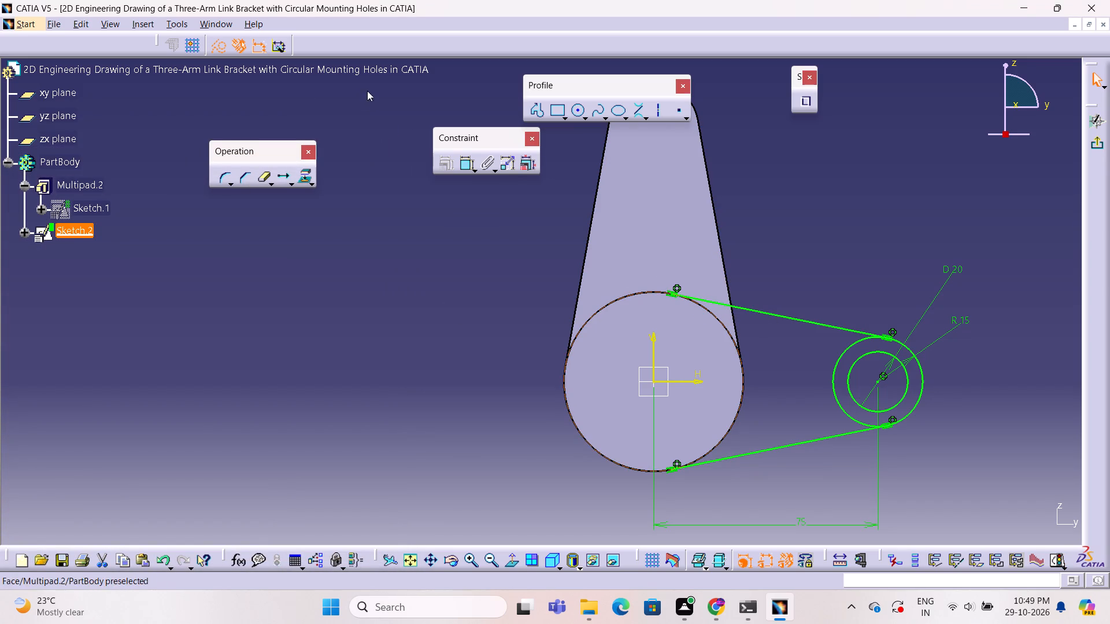
pyautogui.click(221, 50)
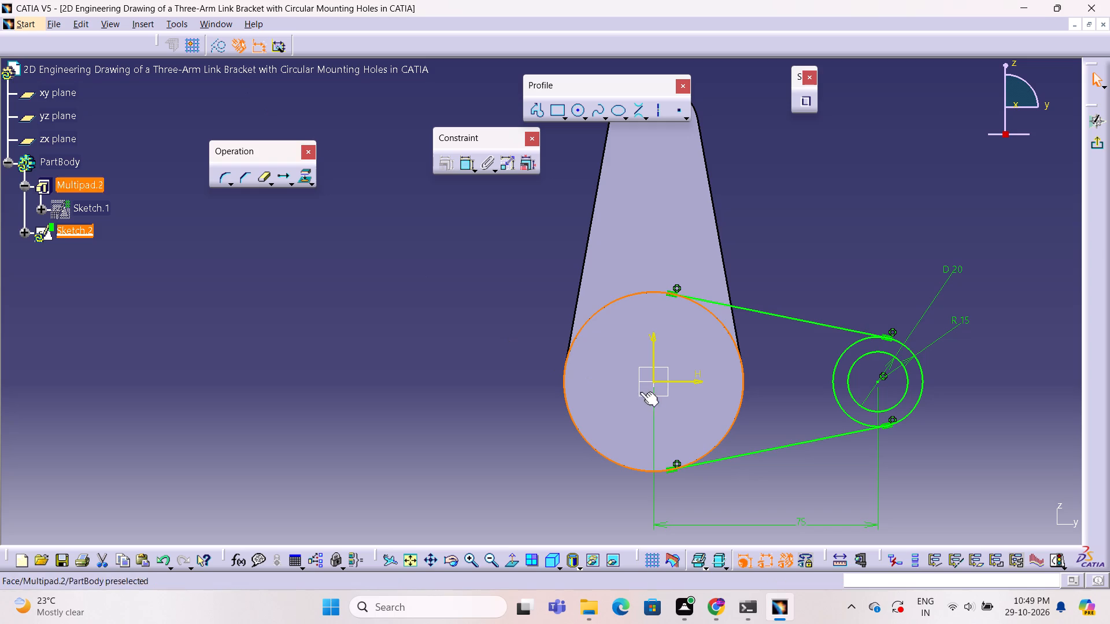
pyautogui.press('Escape')
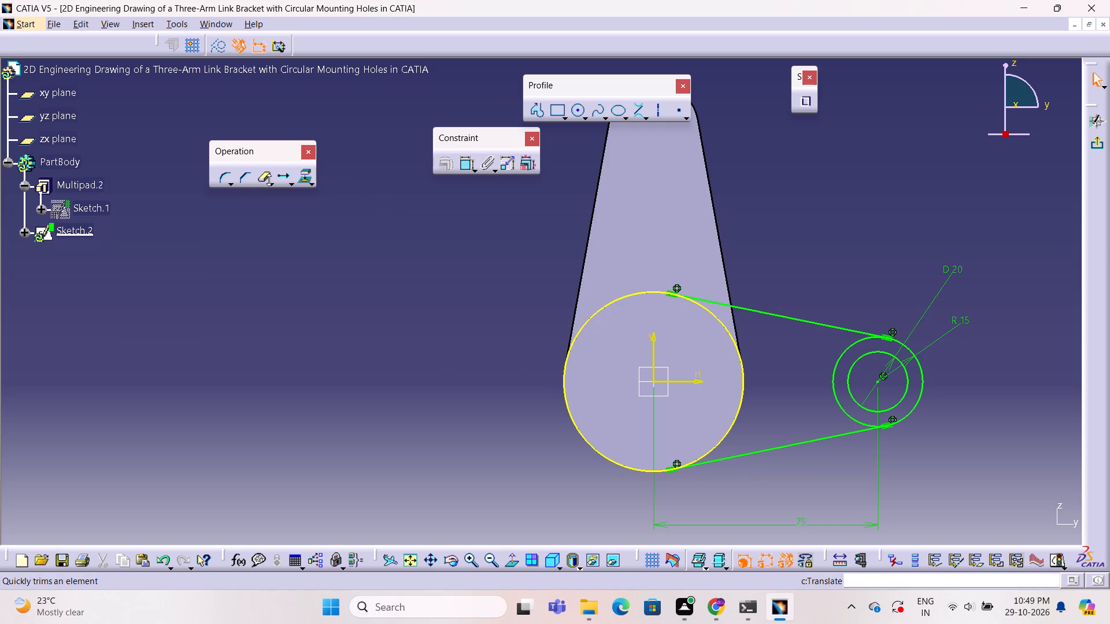
pyautogui.click(262, 182)
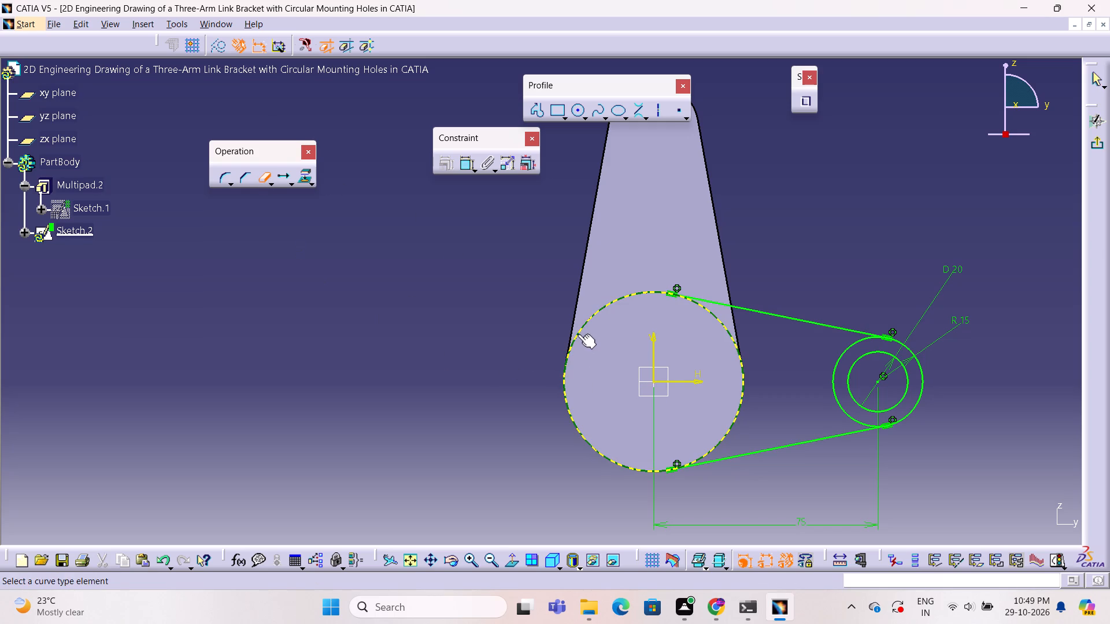
pyautogui.click(578, 334)
pyautogui.click(436, 402)
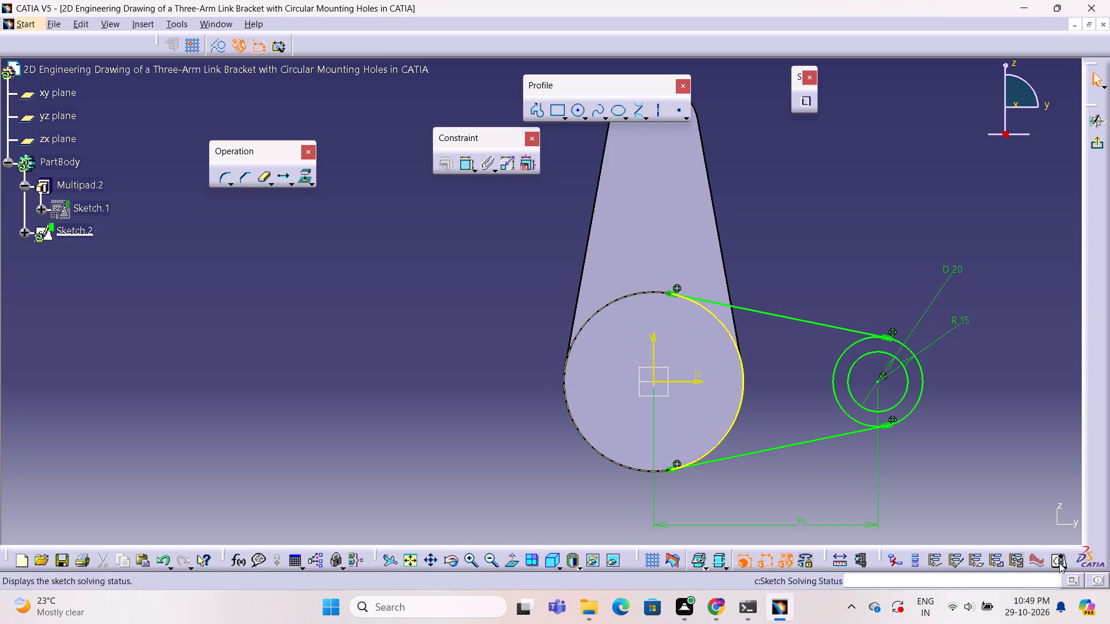
# Check the side-arm sketch's geometry closure in the sketch analysis and highlight the implicit profile.
pyautogui.click(1059, 562)
pyautogui.click(1054, 499)
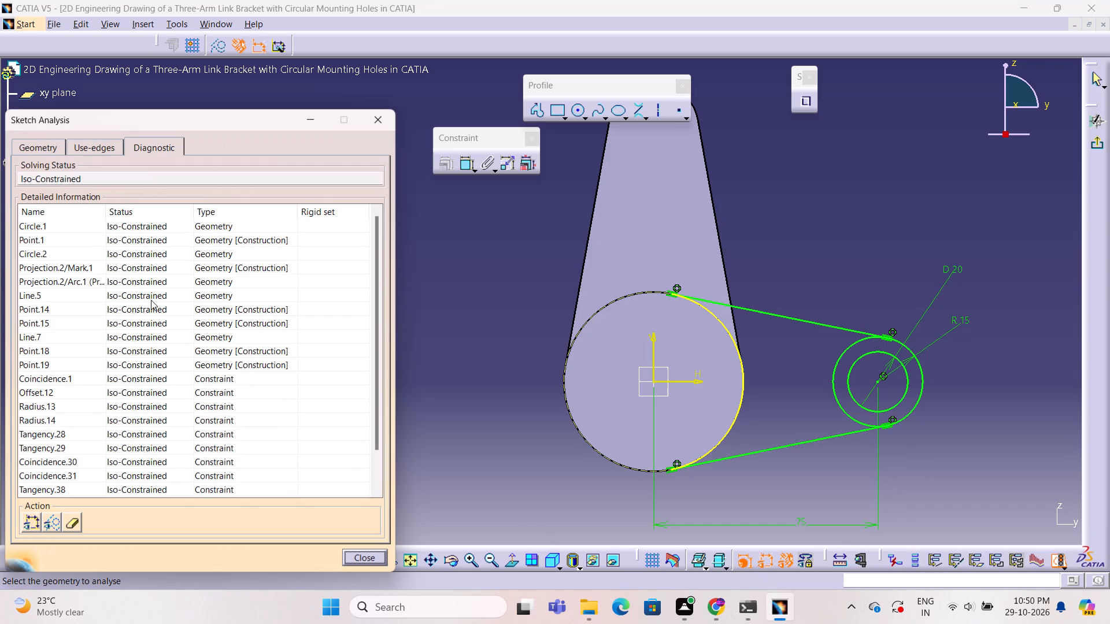
pyautogui.click(53, 146)
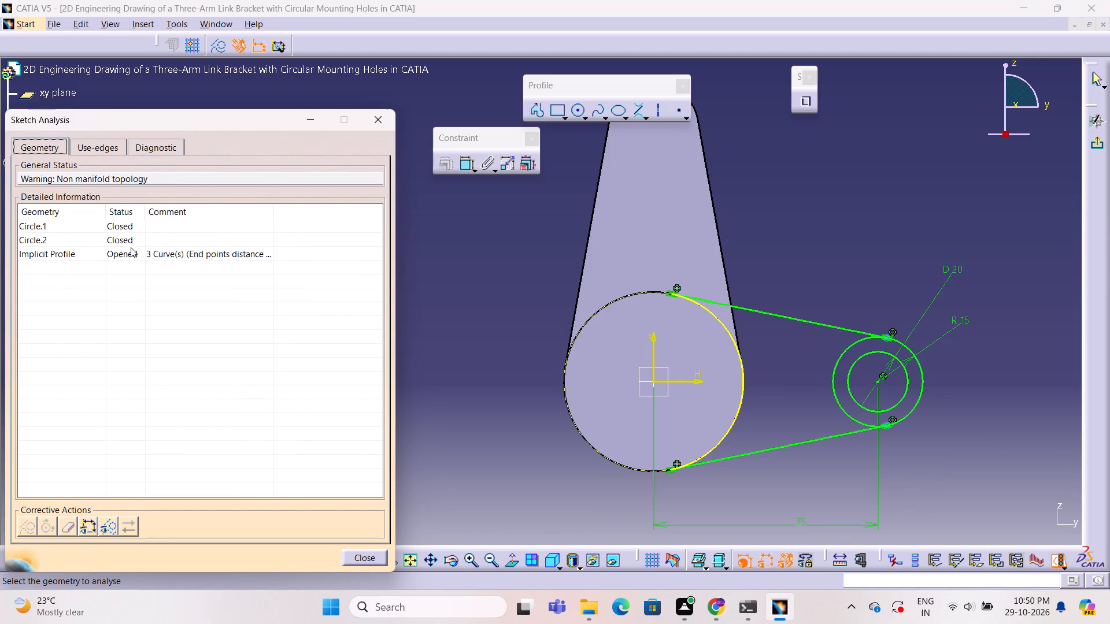
pyautogui.click(130, 252)
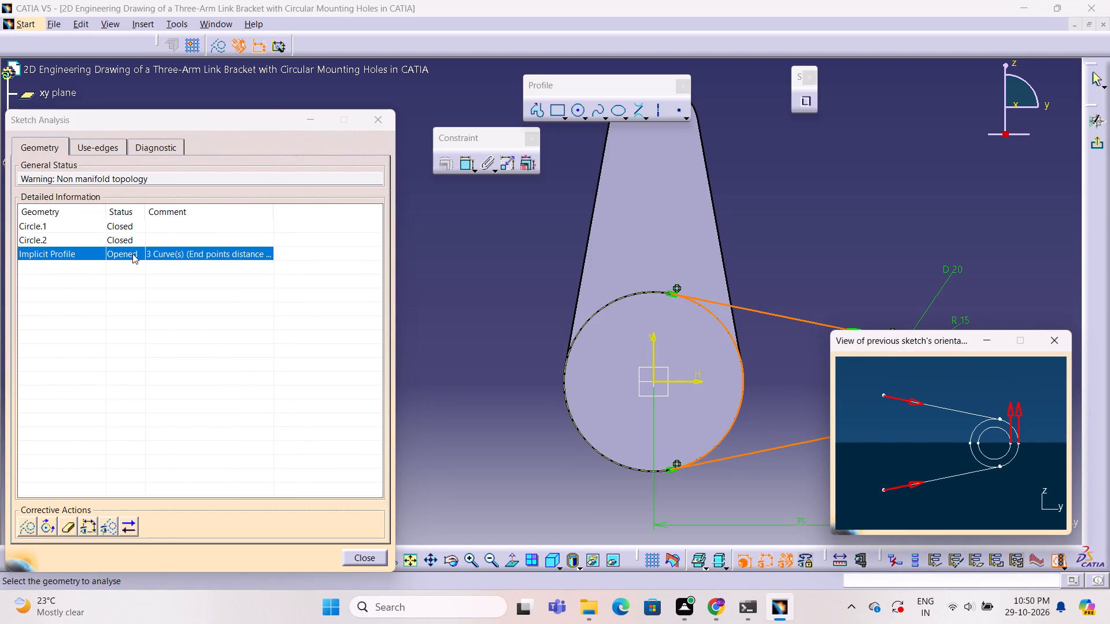
pyautogui.click(384, 120)
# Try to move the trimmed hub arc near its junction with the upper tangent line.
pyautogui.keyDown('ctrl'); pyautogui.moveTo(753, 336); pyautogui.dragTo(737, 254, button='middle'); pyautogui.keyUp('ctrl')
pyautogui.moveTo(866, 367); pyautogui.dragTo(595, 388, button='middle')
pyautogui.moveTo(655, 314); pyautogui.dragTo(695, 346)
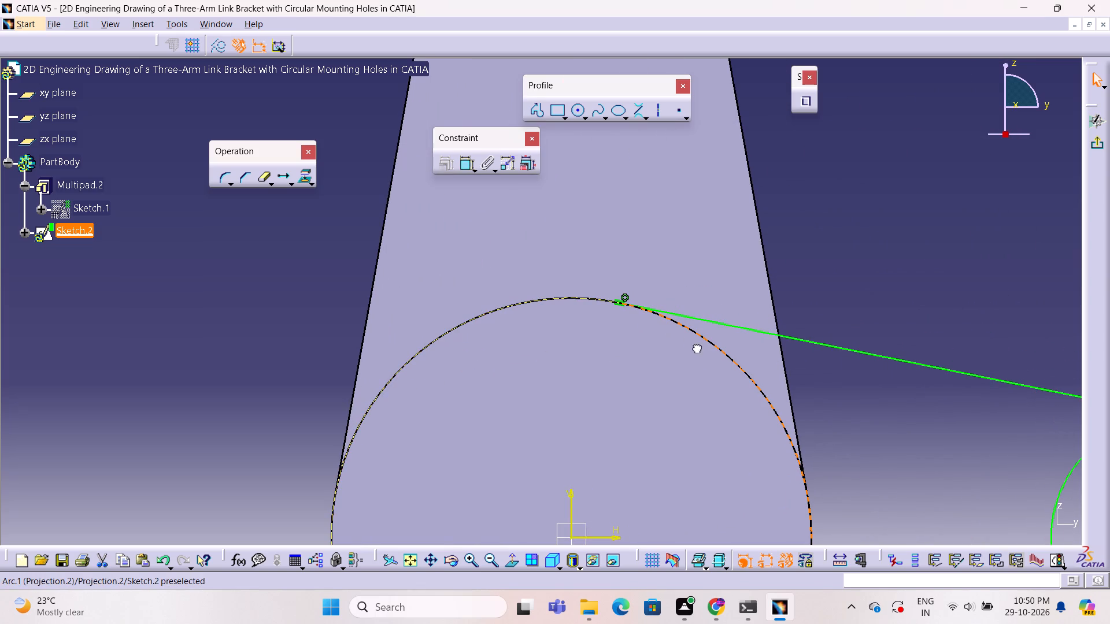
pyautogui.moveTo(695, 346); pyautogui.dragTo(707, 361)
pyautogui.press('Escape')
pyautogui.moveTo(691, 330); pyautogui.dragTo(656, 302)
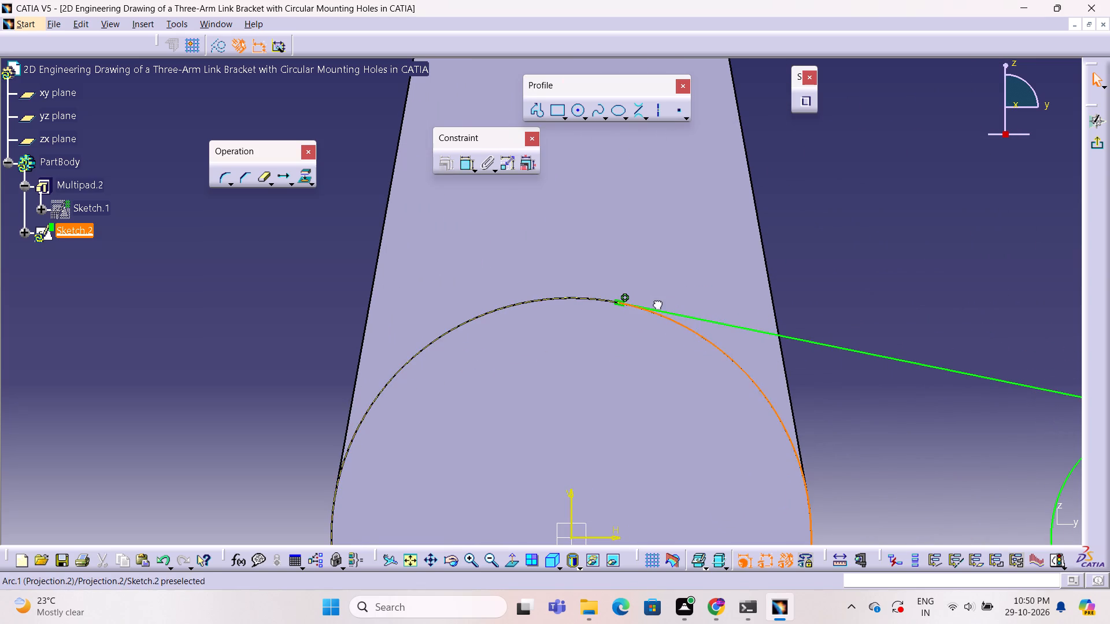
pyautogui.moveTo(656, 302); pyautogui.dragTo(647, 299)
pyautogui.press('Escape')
# Apply a tangency constraint between the side arm's upper line and the trimmed hub arc.
pyautogui.click(692, 317)
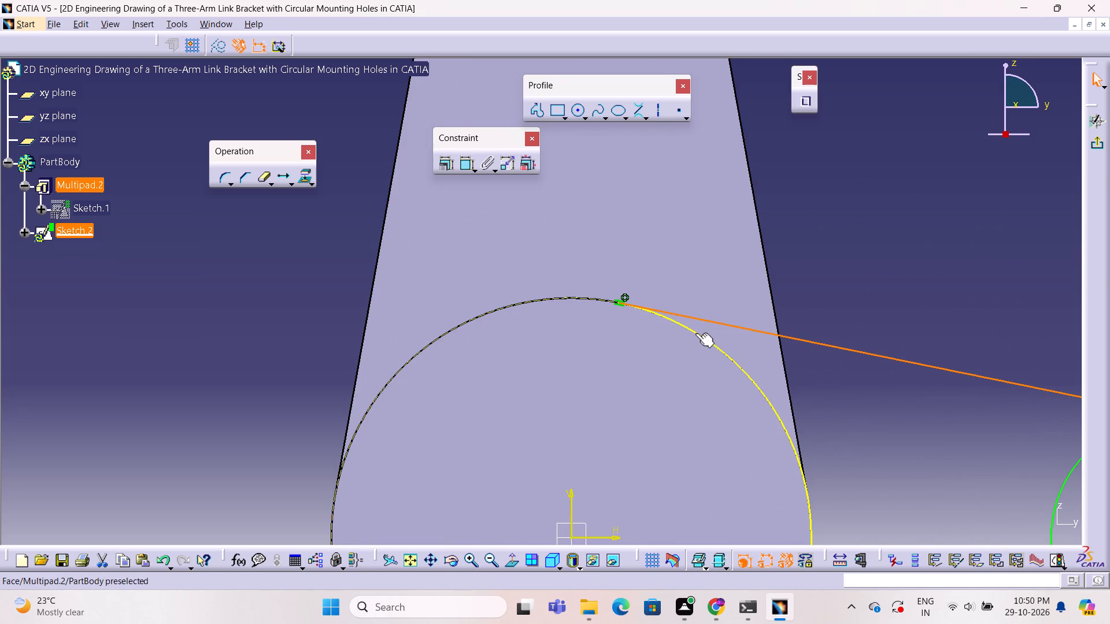
pyautogui.keyDown('ctrl'); pyautogui.click(695, 333); pyautogui.keyUp('ctrl')
pyautogui.click(446, 168)
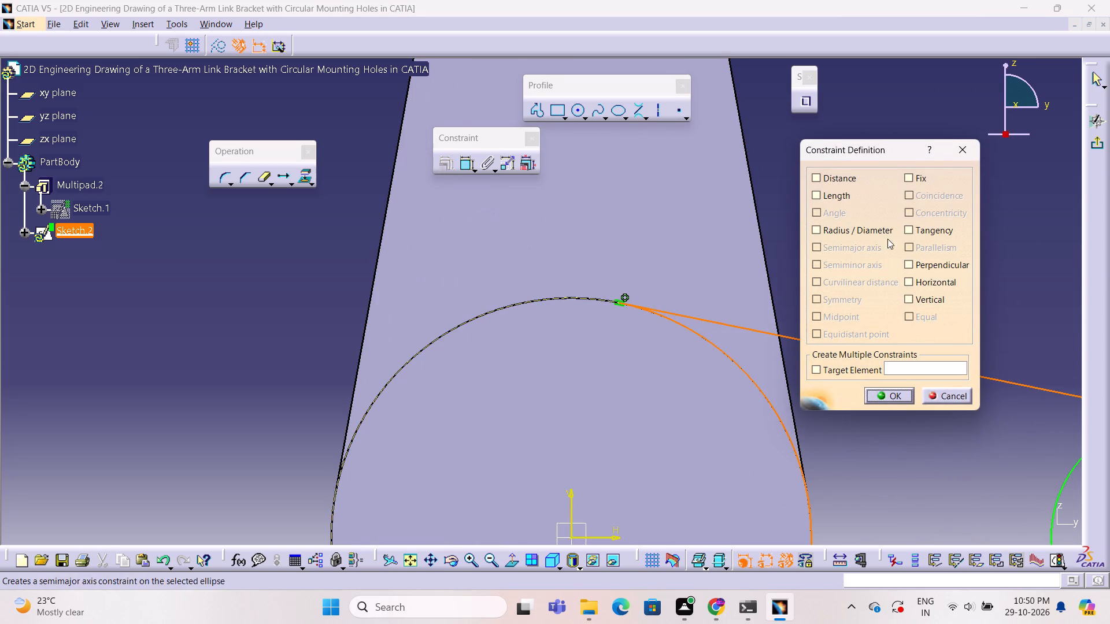
pyautogui.click(905, 230)
pyautogui.click(906, 395)
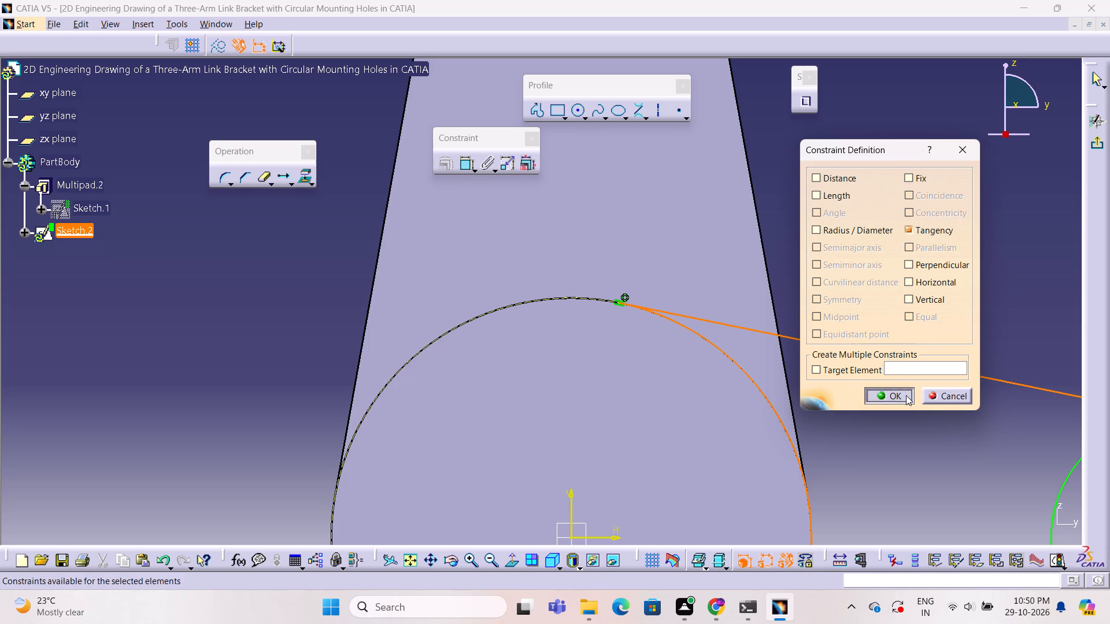
# Apply a tangency constraint between the side arm's lower line and the trimmed hub arc.
pyautogui.keyDown('ctrl'); pyautogui.moveTo(831, 297); pyautogui.dragTo(837, 386, button='middle'); pyautogui.keyUp('ctrl')
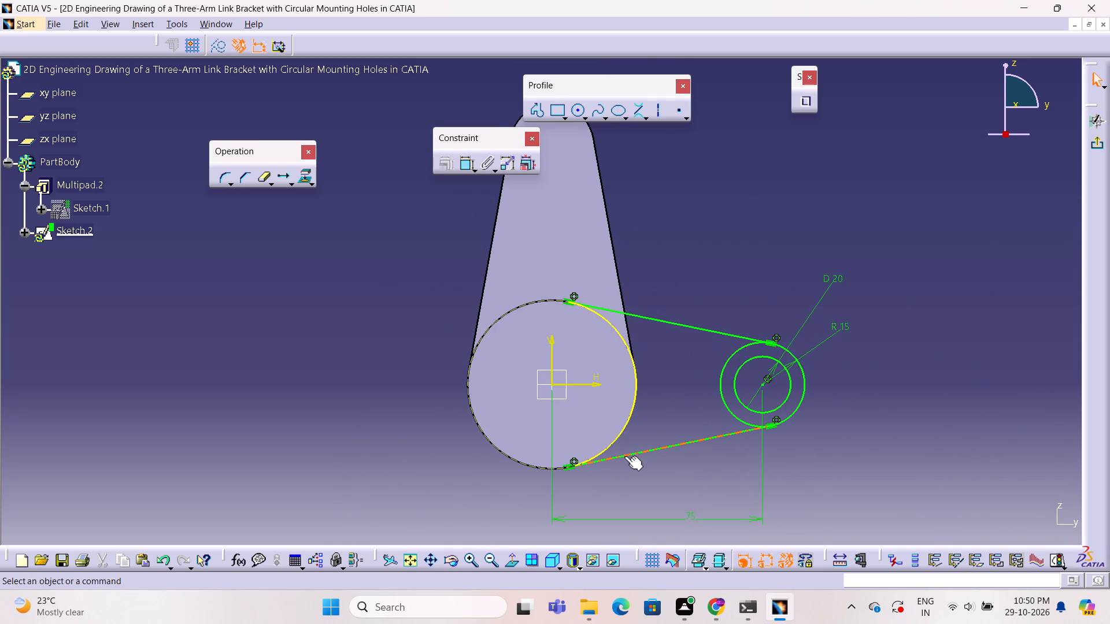
pyautogui.click(620, 455)
pyautogui.keyDown('ctrl'); pyautogui.click(602, 450); pyautogui.keyUp('ctrl')
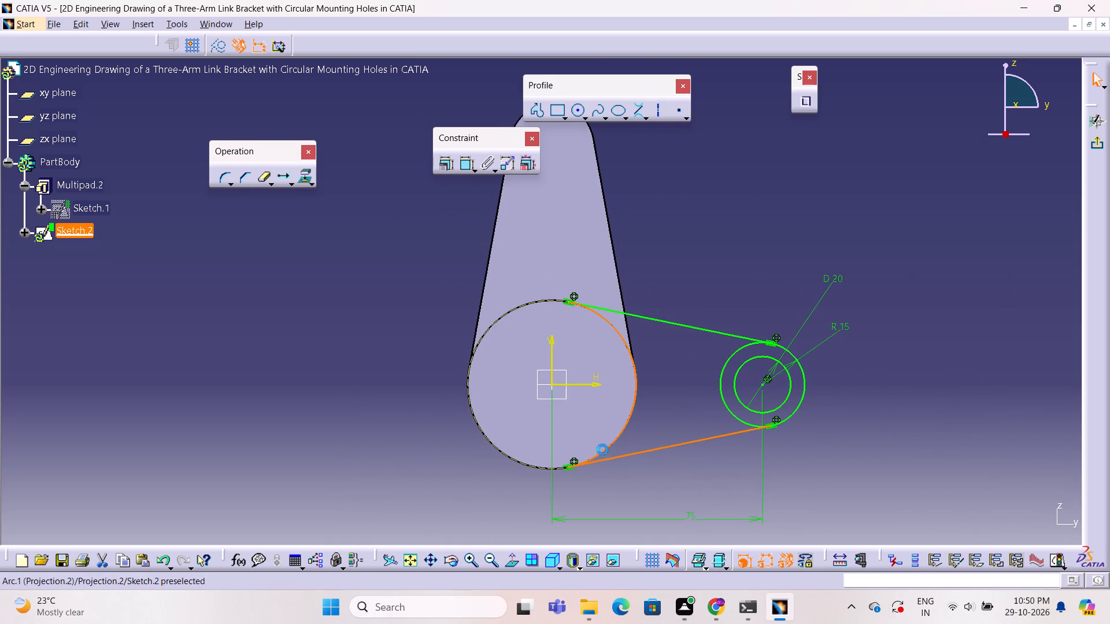
pyautogui.click(442, 157)
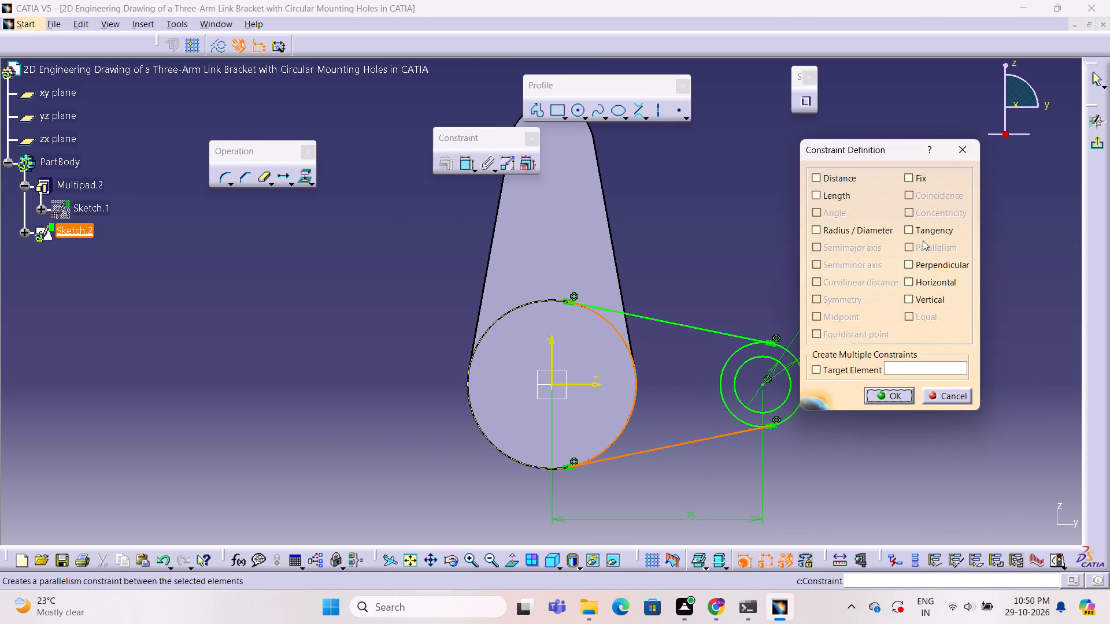
pyautogui.click(913, 231)
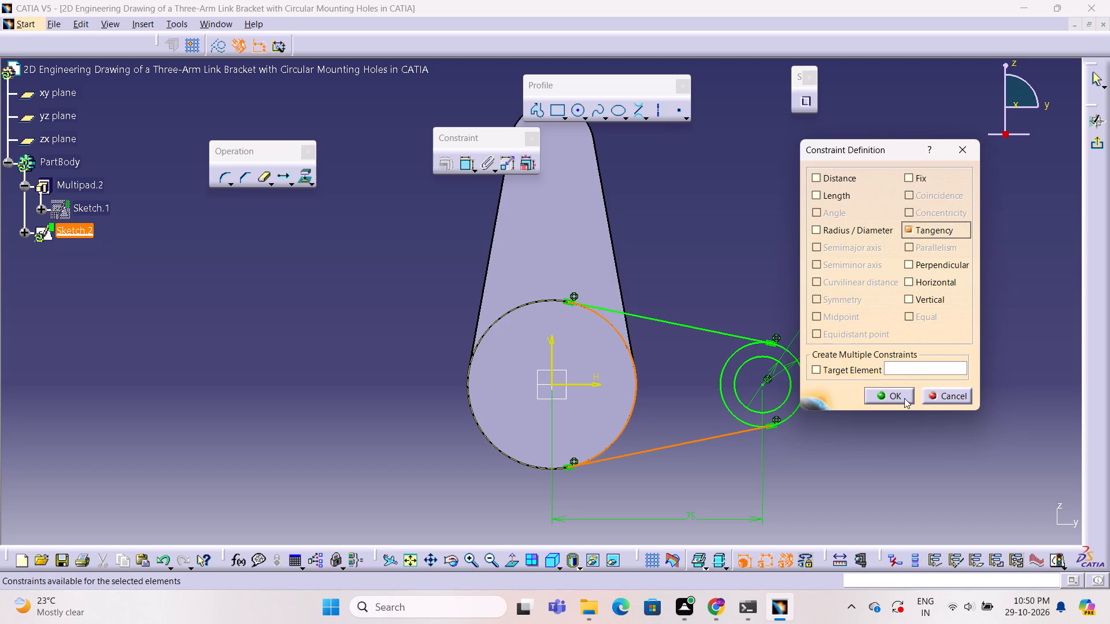
pyautogui.click(904, 398)
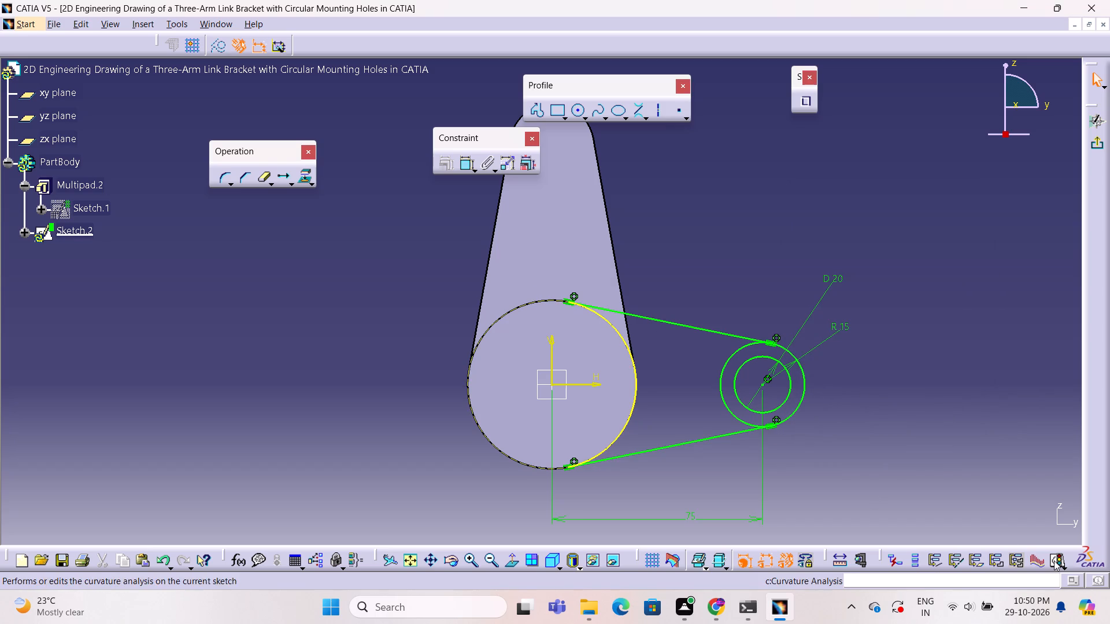
# Check the side-arm sketch's geometry closure in the sketch analysis and highlight the implicit profile.
pyautogui.click(1054, 560)
pyautogui.click(1057, 500)
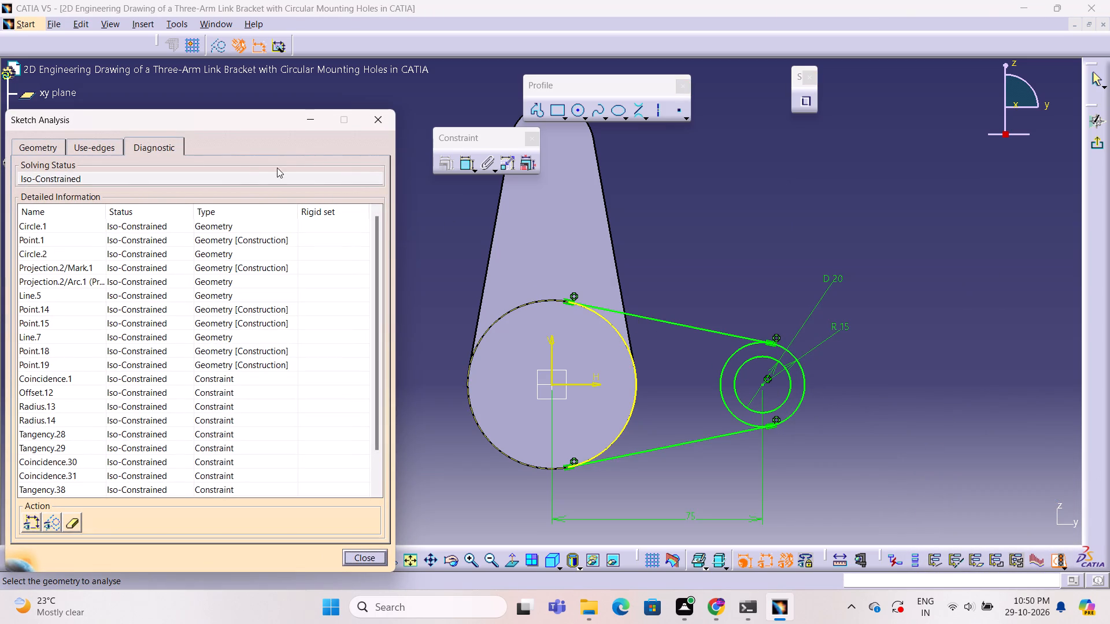
pyautogui.click(53, 142)
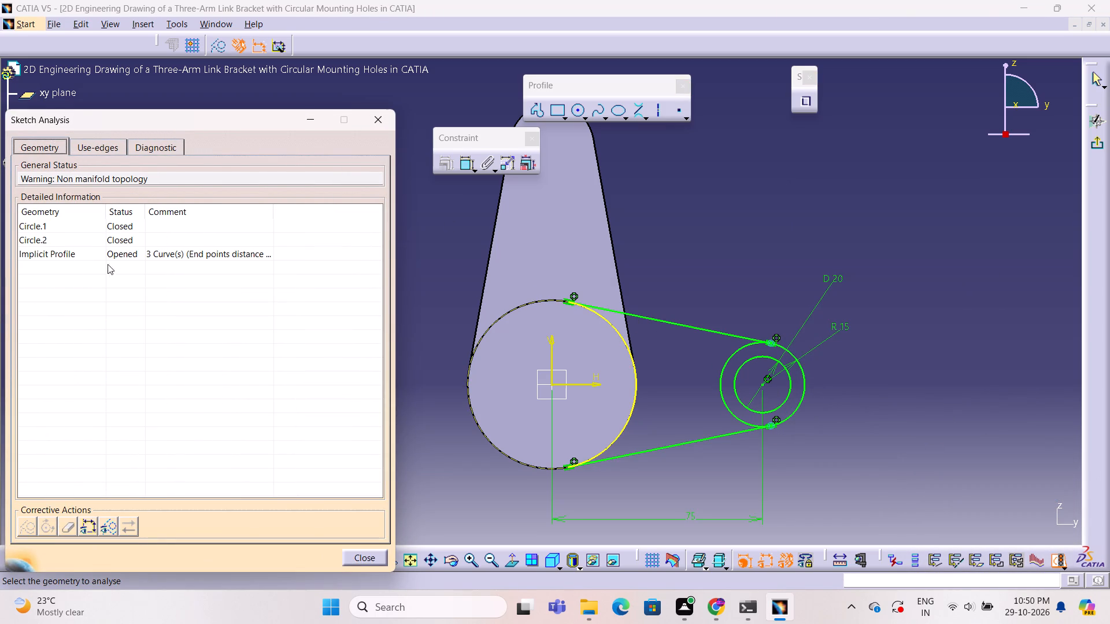
pyautogui.click(117, 252)
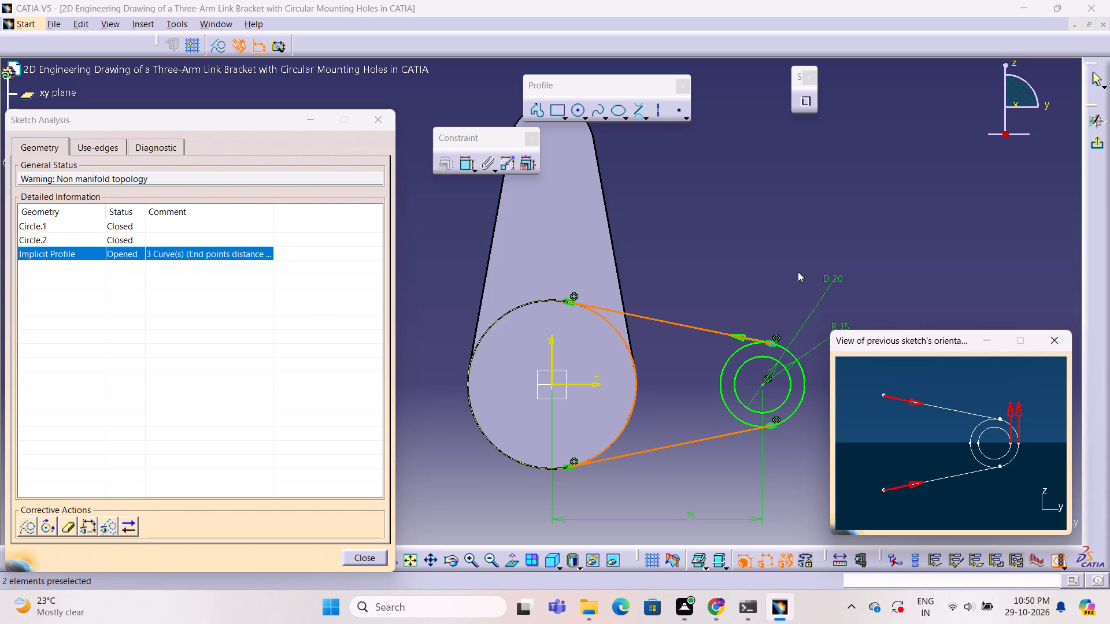
pyautogui.click(1057, 337)
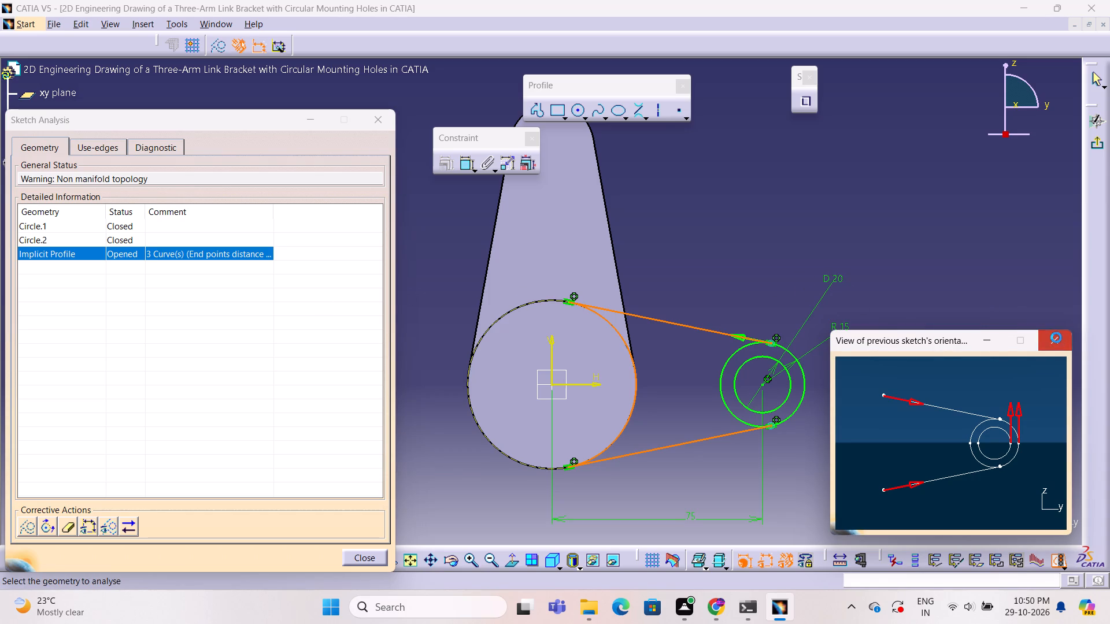
pyautogui.click(382, 118)
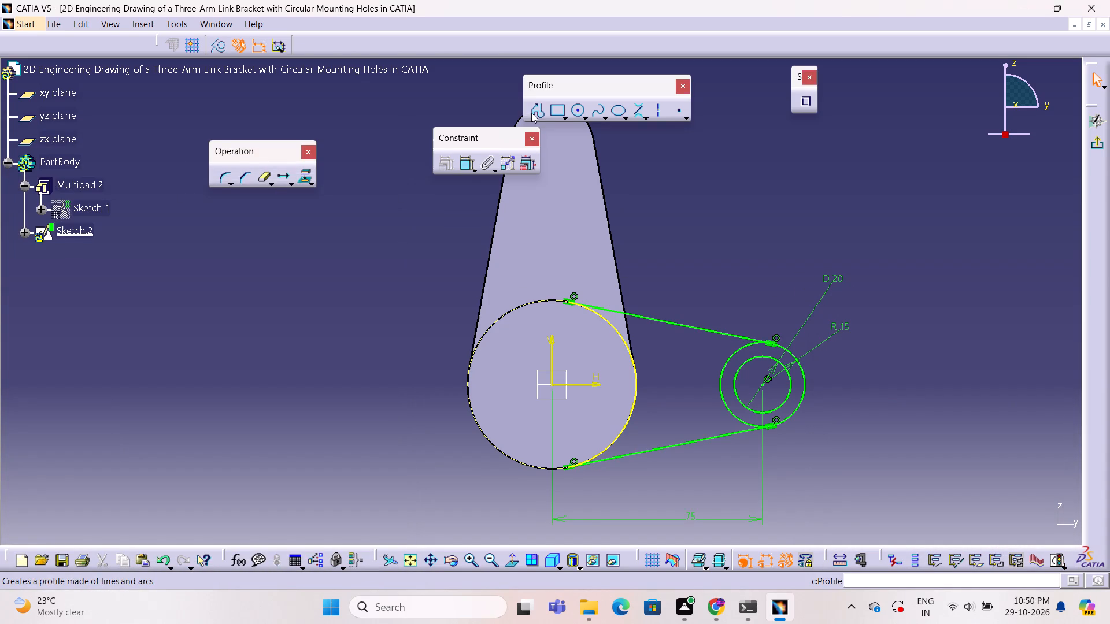
# Draw a vertical line across the hub joining the hub-side endpoints of the side arm's upper and lower tangent lines.
pyautogui.click(531, 113)
pyautogui.click(568, 302)
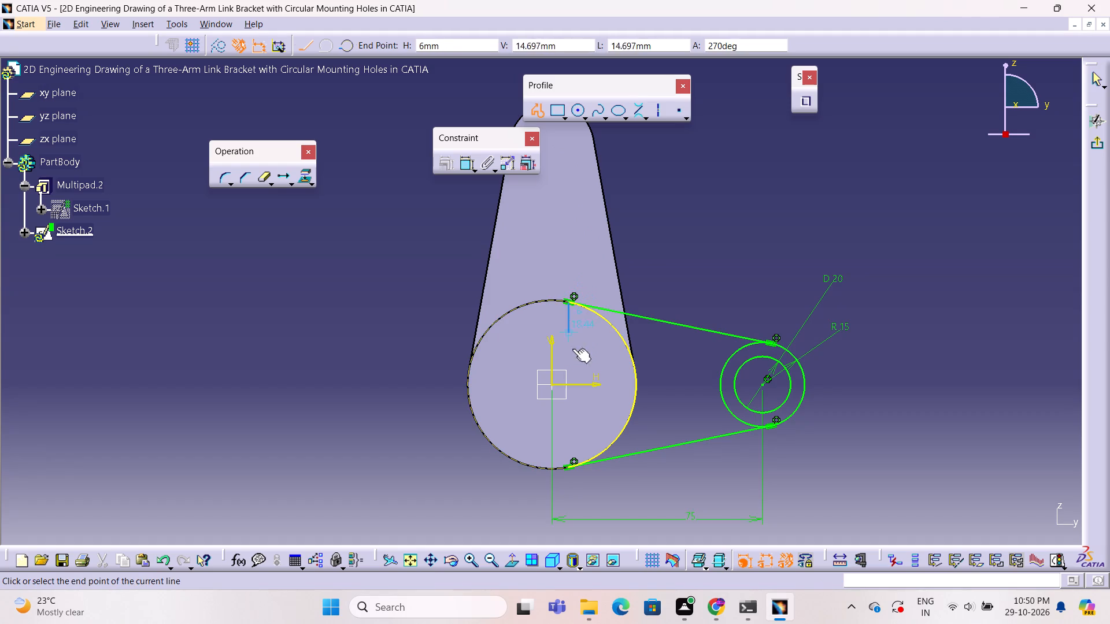
pyautogui.click(568, 470)
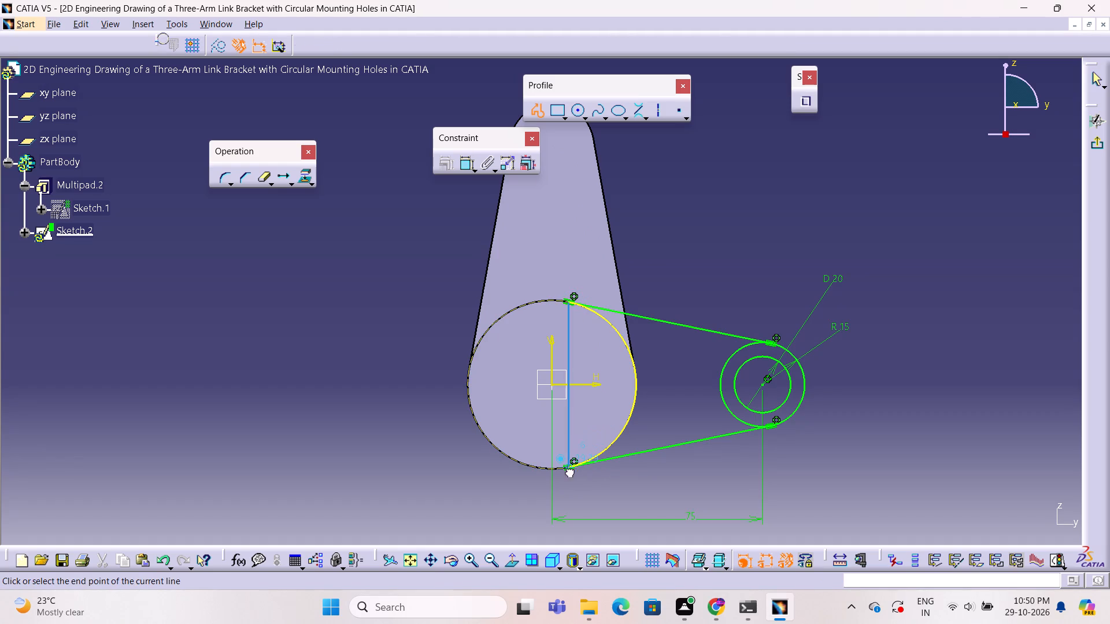
pyautogui.press('Escape')
pyautogui.press('Escape')
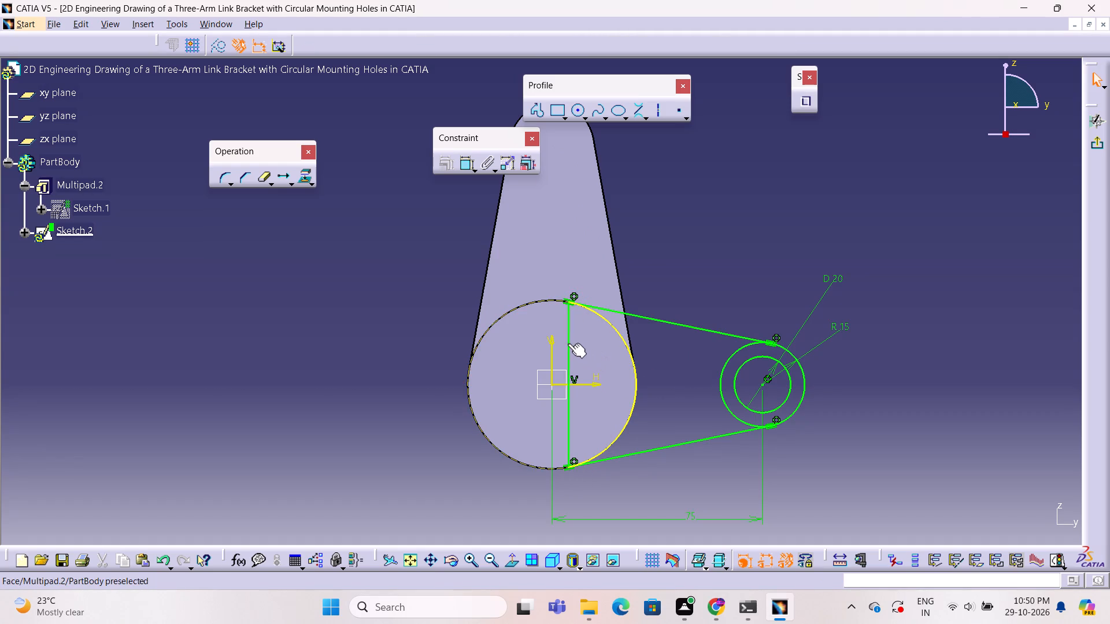
# Convert the vertical line across the hub to a construction element.
pyautogui.click(568, 343)
pyautogui.click(219, 45)
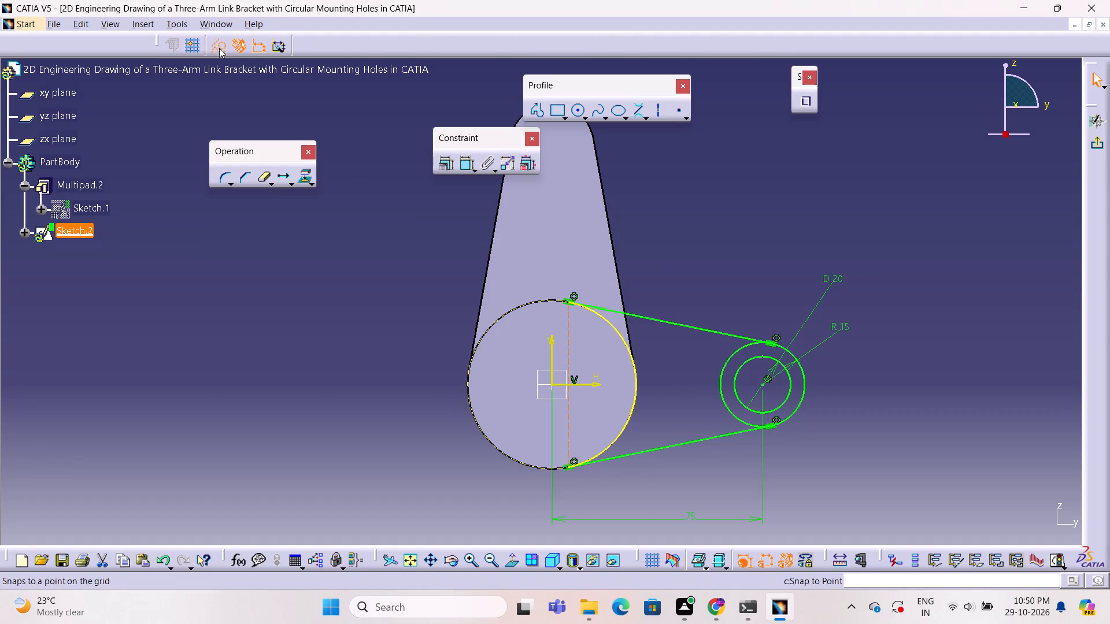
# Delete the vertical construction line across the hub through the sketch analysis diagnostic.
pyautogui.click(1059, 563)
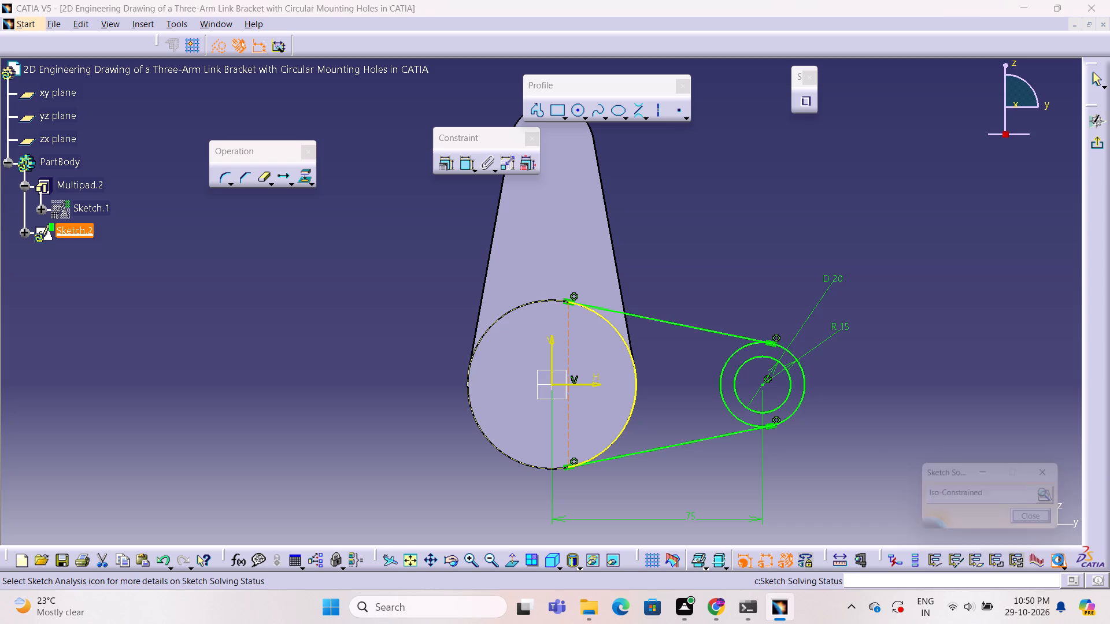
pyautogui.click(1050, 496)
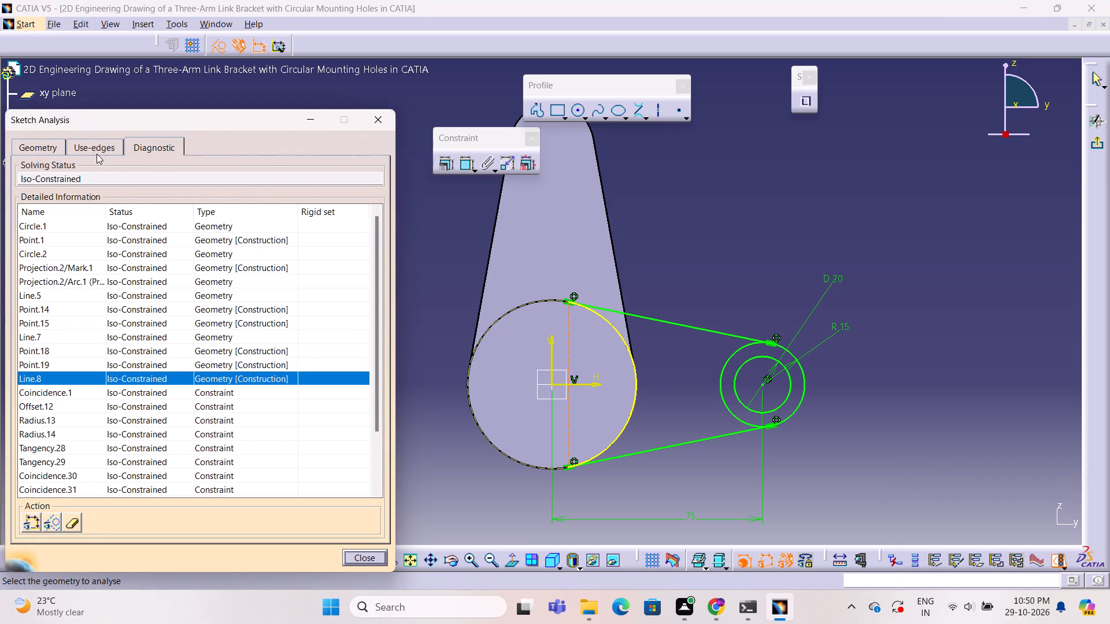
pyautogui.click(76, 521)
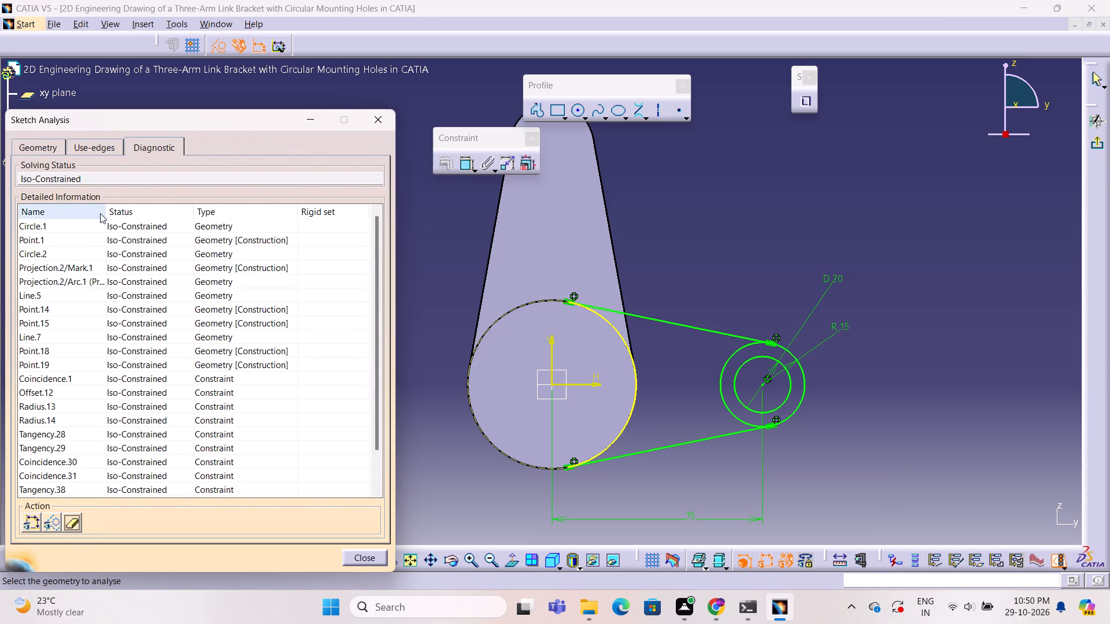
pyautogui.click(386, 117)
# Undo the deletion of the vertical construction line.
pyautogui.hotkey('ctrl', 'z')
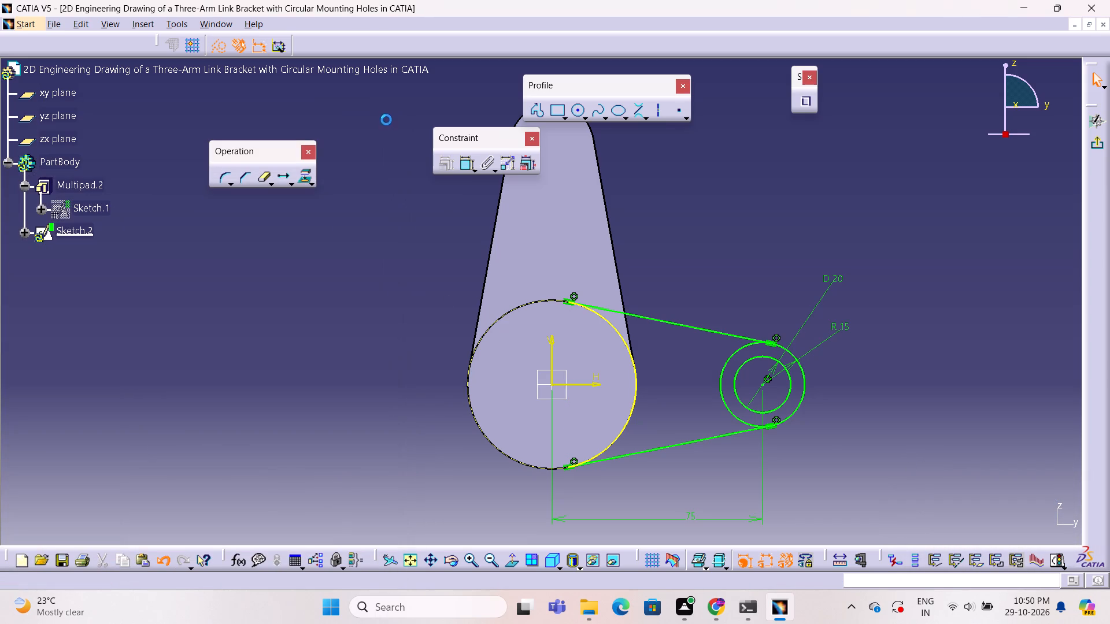
# Recheck the sketch geometry's closure in the sketch analysis with the construction line in place, highlighting the implicit profile.
pyautogui.click(1053, 559)
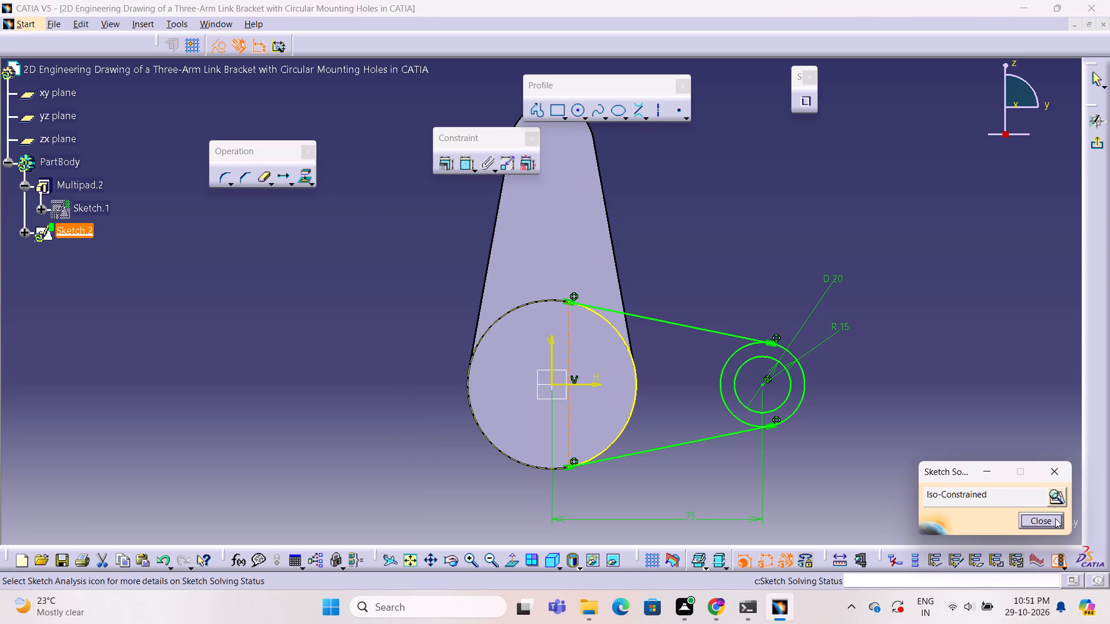
pyautogui.click(1053, 498)
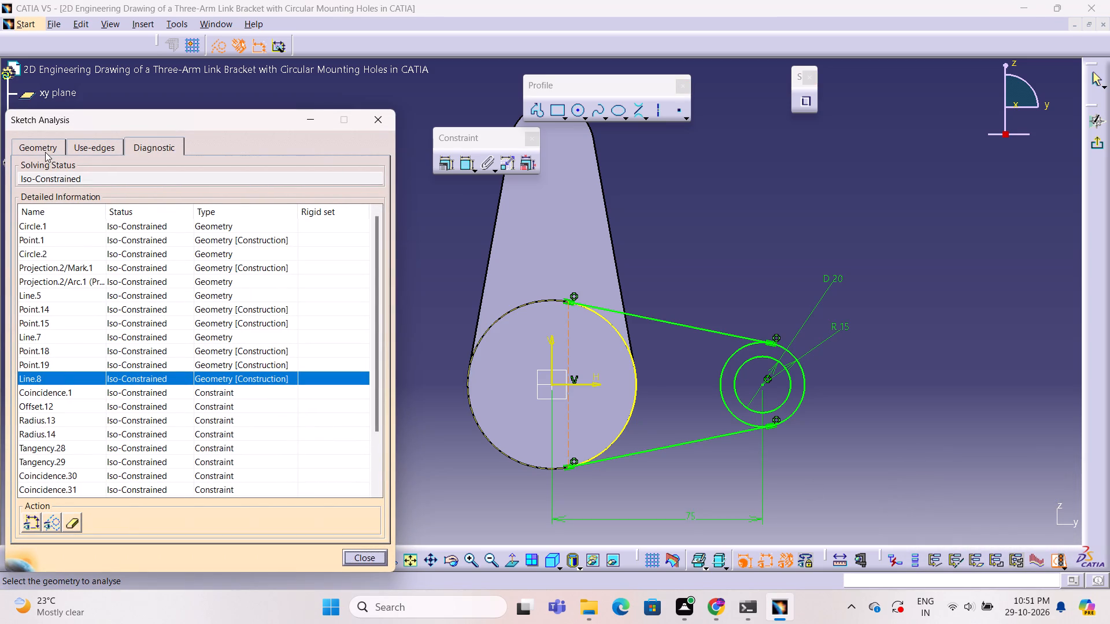
pyautogui.click(45, 151)
pyautogui.click(136, 253)
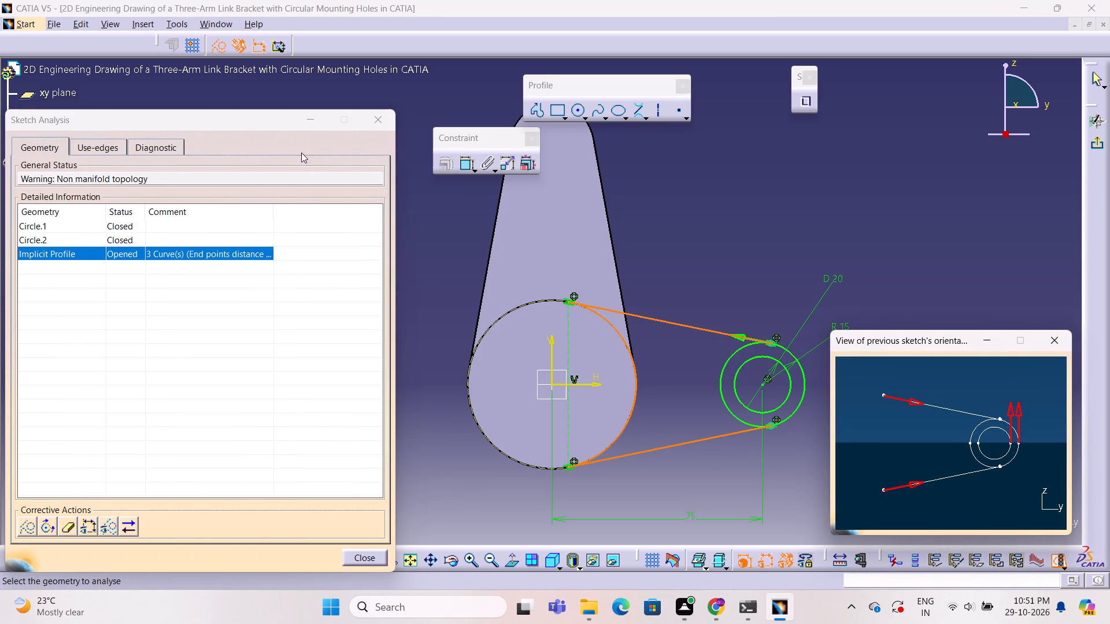
pyautogui.click(376, 122)
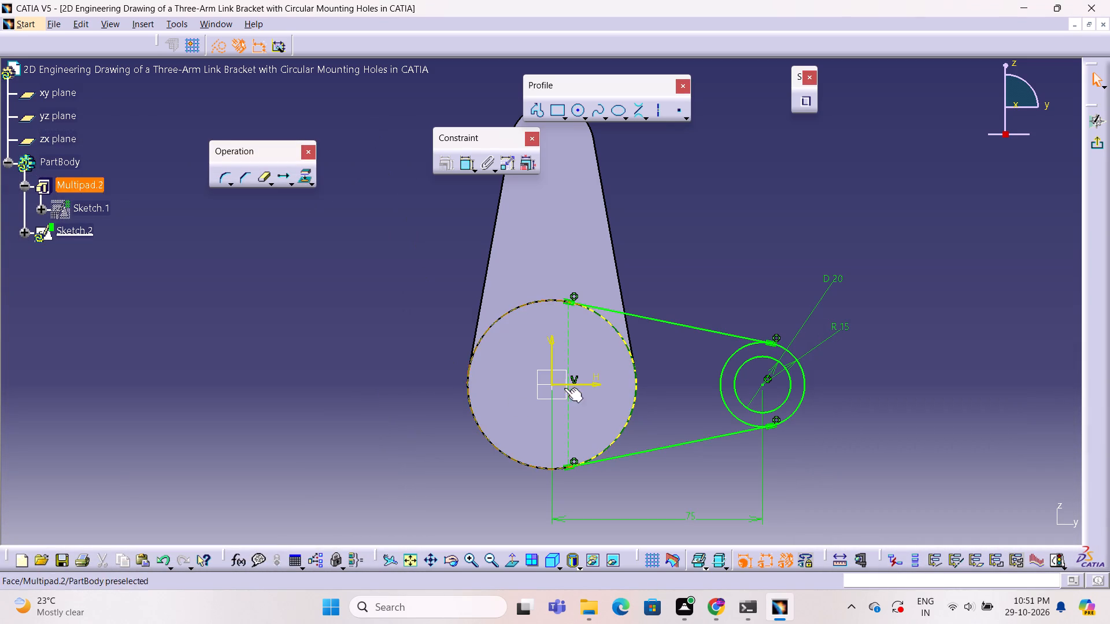
# Examine the hub arc and its junction with the upper tangent line up close and from several 3D angles.
pyautogui.keyDown('ctrl'); pyautogui.moveTo(697, 365); pyautogui.dragTo(689, 319, button='middle'); pyautogui.keyUp('ctrl')
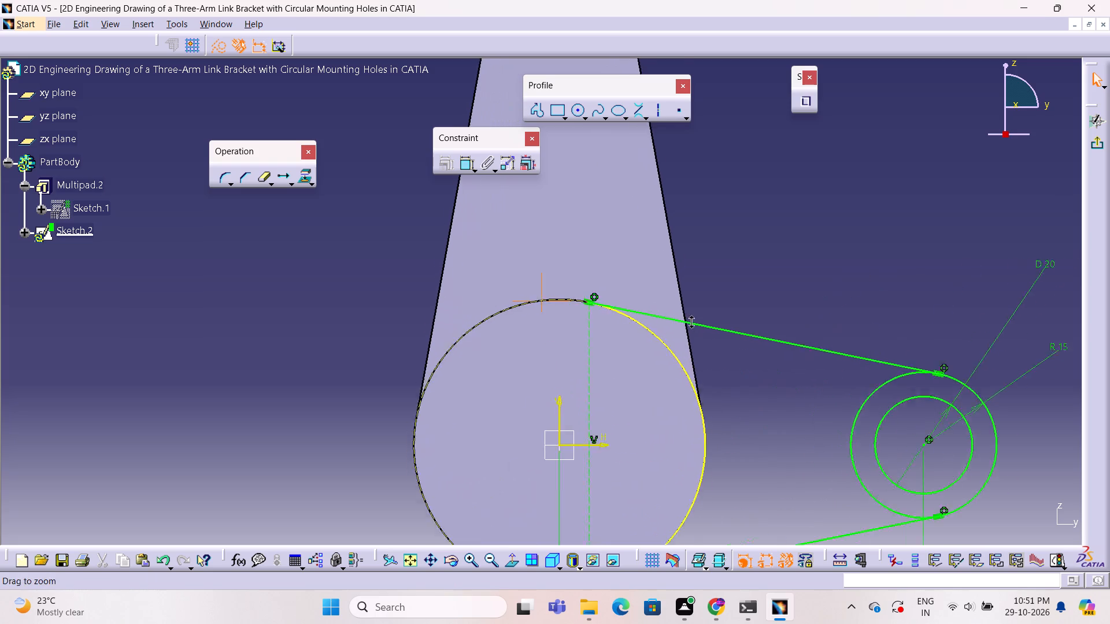
pyautogui.keyDown('ctrl'); pyautogui.moveTo(689, 319); pyautogui.dragTo(695, 296, button='middle'); pyautogui.keyUp('ctrl')
pyautogui.keyDown('ctrl'); pyautogui.moveTo(808, 269); pyautogui.dragTo(666, 315, button='middle'); pyautogui.keyUp('ctrl')
pyautogui.keyDown('ctrl'); pyautogui.moveTo(808, 269); pyautogui.dragTo(666, 315, button='right'); pyautogui.keyUp('ctrl')
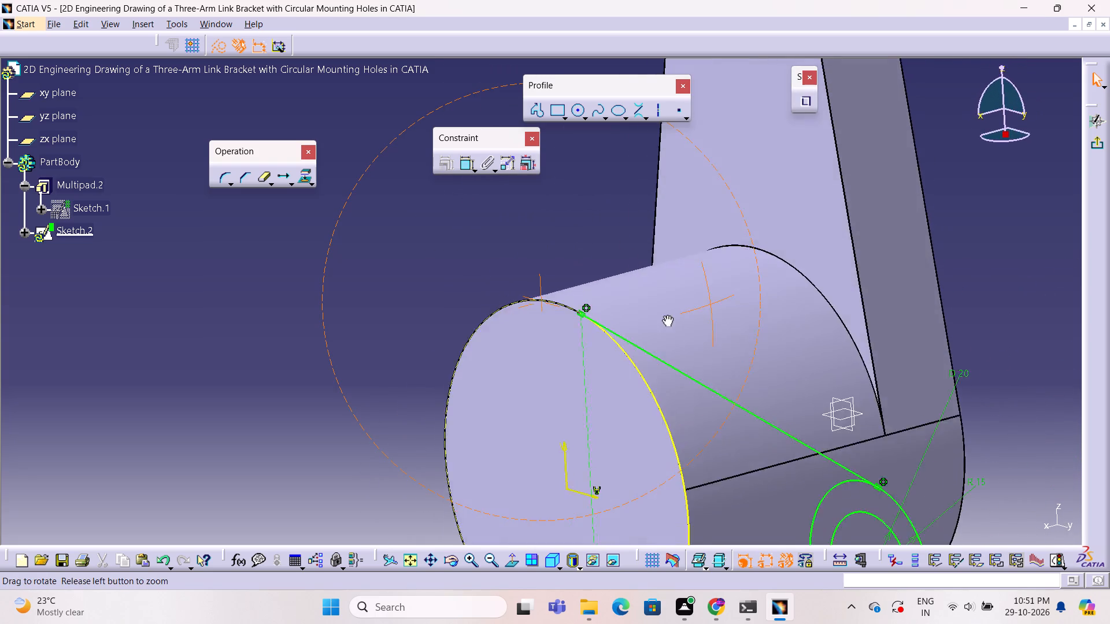
pyautogui.keyDown('ctrl'); pyautogui.moveTo(666, 315); pyautogui.dragTo(726, 298, button='middle'); pyautogui.keyUp('ctrl')
pyautogui.keyDown('ctrl'); pyautogui.moveTo(666, 315); pyautogui.dragTo(726, 298, button='right'); pyautogui.keyUp('ctrl')
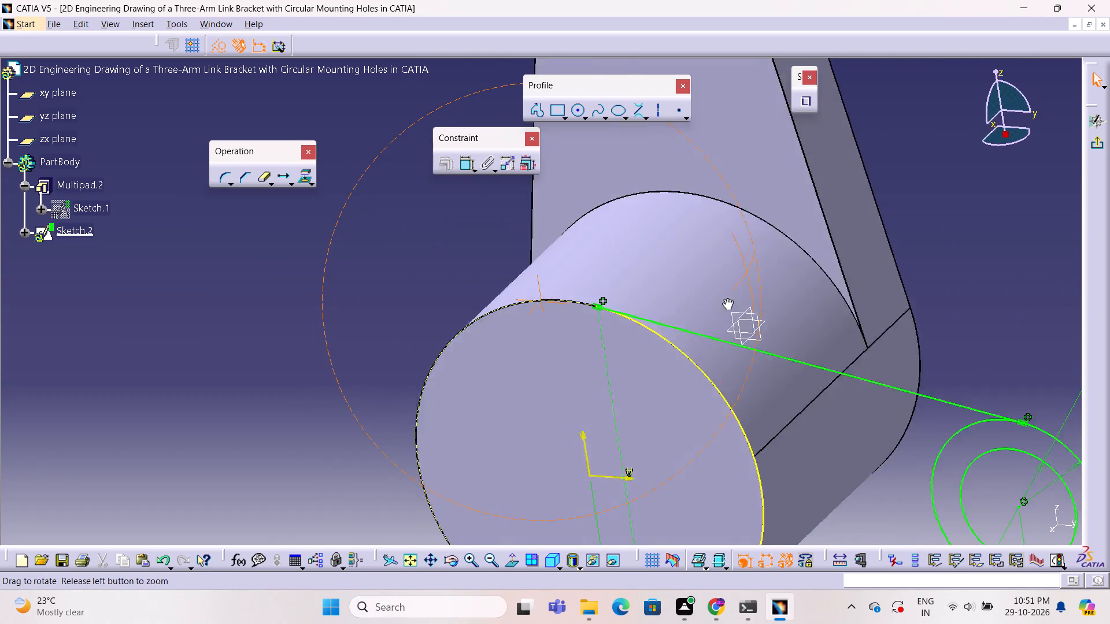
pyautogui.keyDown('ctrl'); pyautogui.moveTo(726, 298); pyautogui.dragTo(779, 291, button='middle'); pyautogui.keyUp('ctrl')
pyautogui.keyDown('ctrl'); pyautogui.moveTo(726, 298); pyautogui.dragTo(779, 291, button='right'); pyautogui.keyUp('ctrl')
pyautogui.press('Escape')
pyautogui.press('Escape')
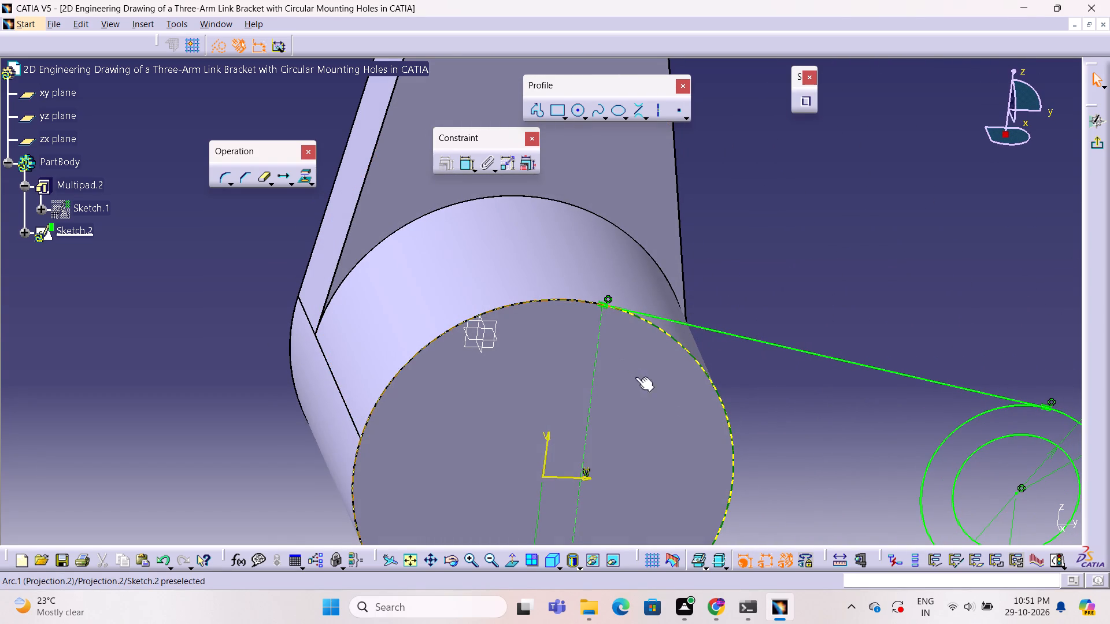
pyautogui.keyDown('ctrl'); pyautogui.moveTo(643, 377); pyautogui.dragTo(634, 424, button='middle'); pyautogui.keyUp('ctrl')
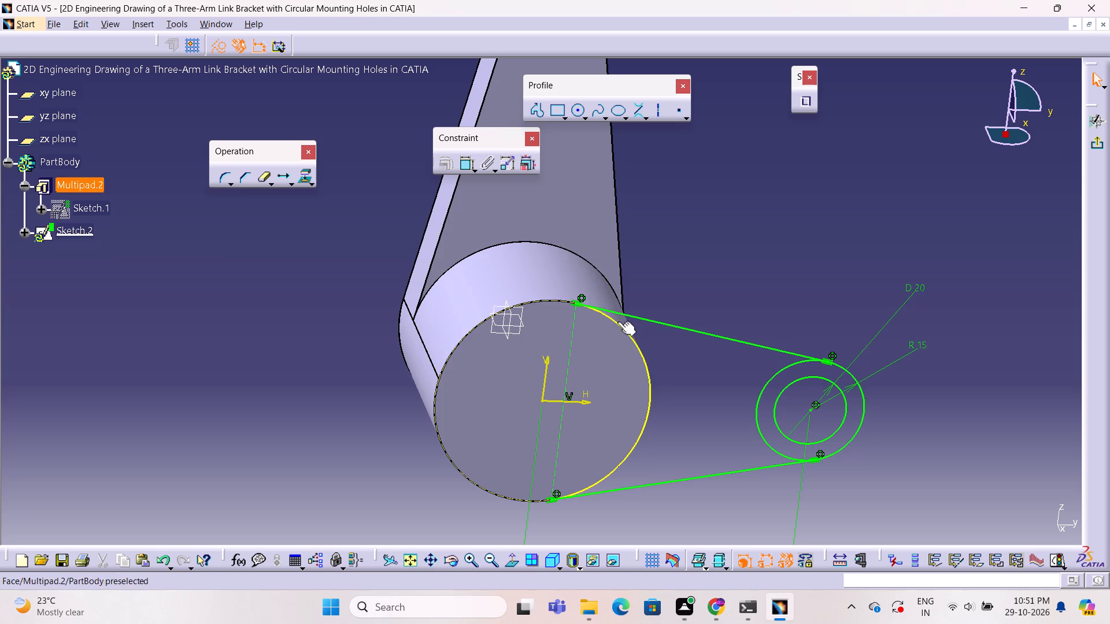
# Break the side arm's R15 outer end circle at its tangent points using Quick Trim's Break and Keep option.
pyautogui.click(259, 180)
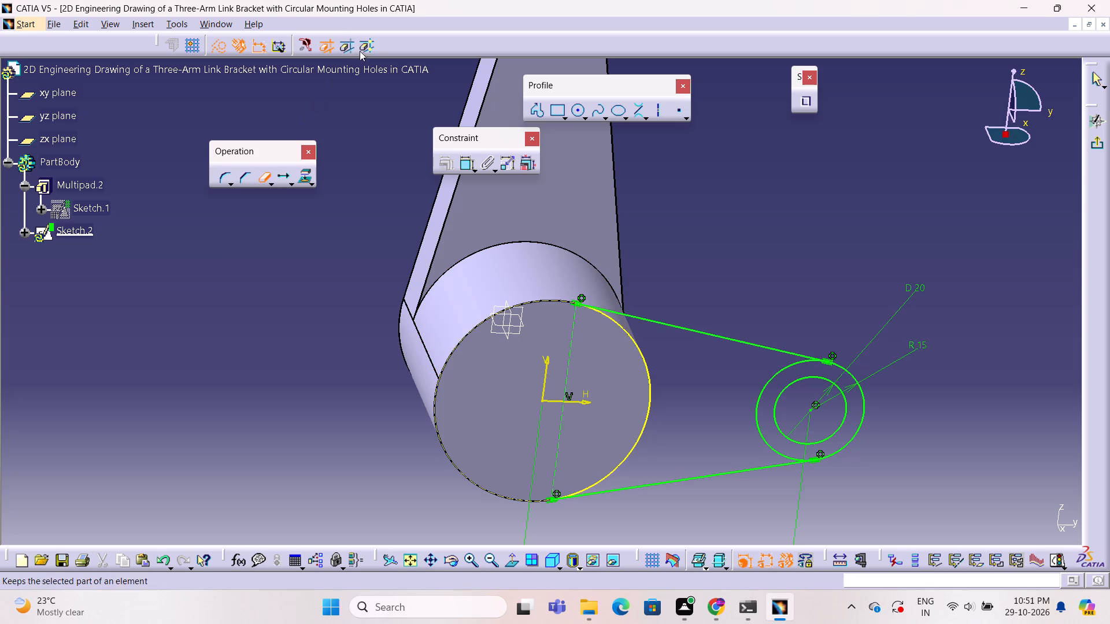
pyautogui.click(368, 44)
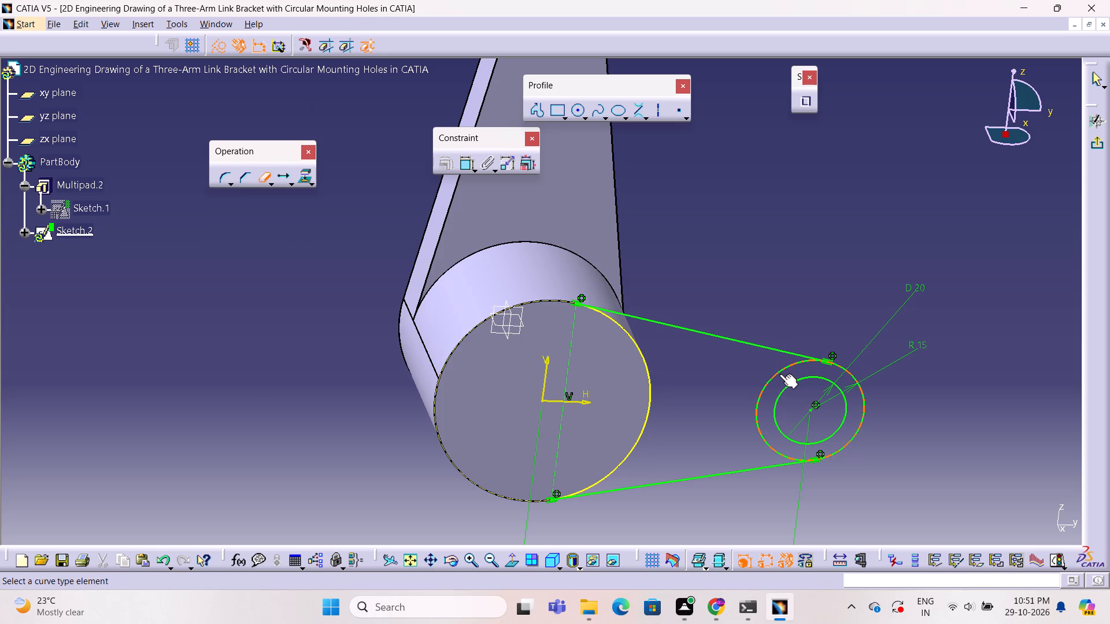
pyautogui.click(779, 374)
pyautogui.click(758, 294)
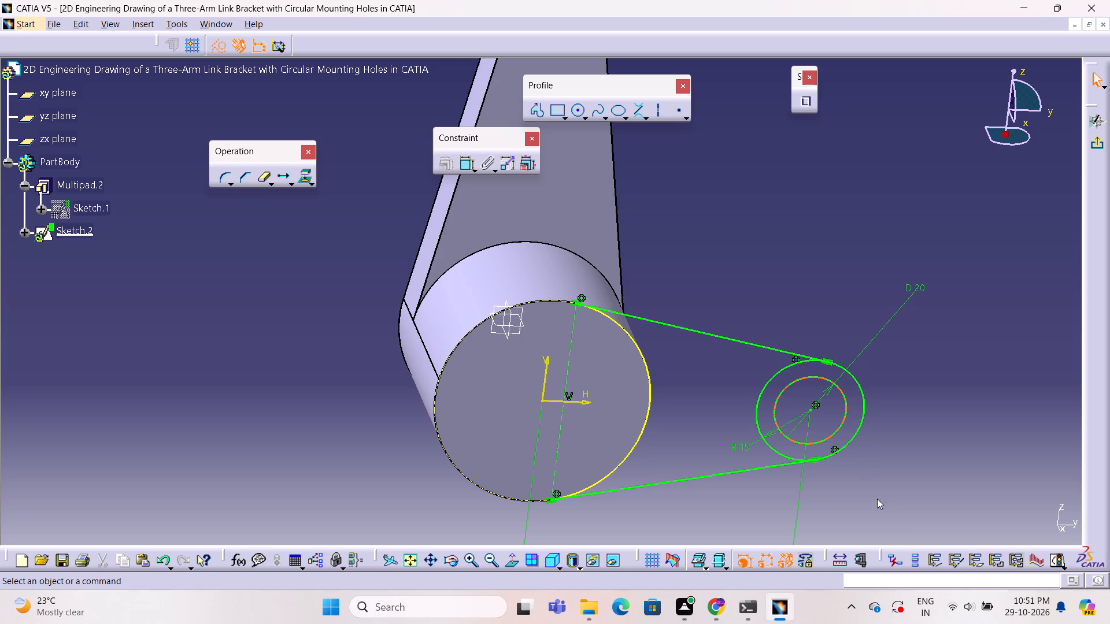
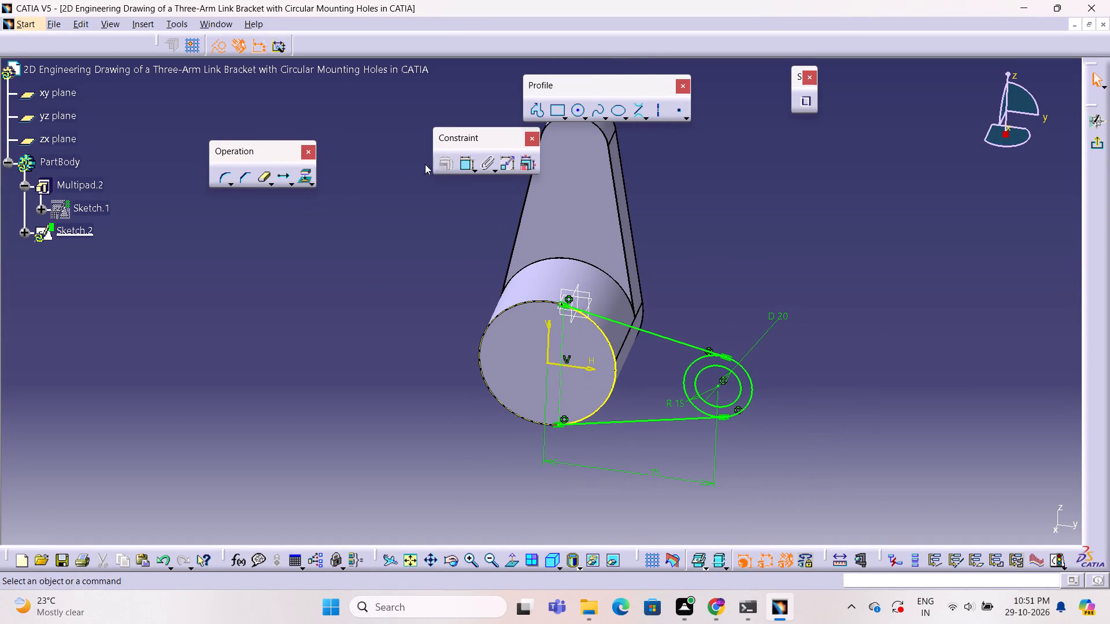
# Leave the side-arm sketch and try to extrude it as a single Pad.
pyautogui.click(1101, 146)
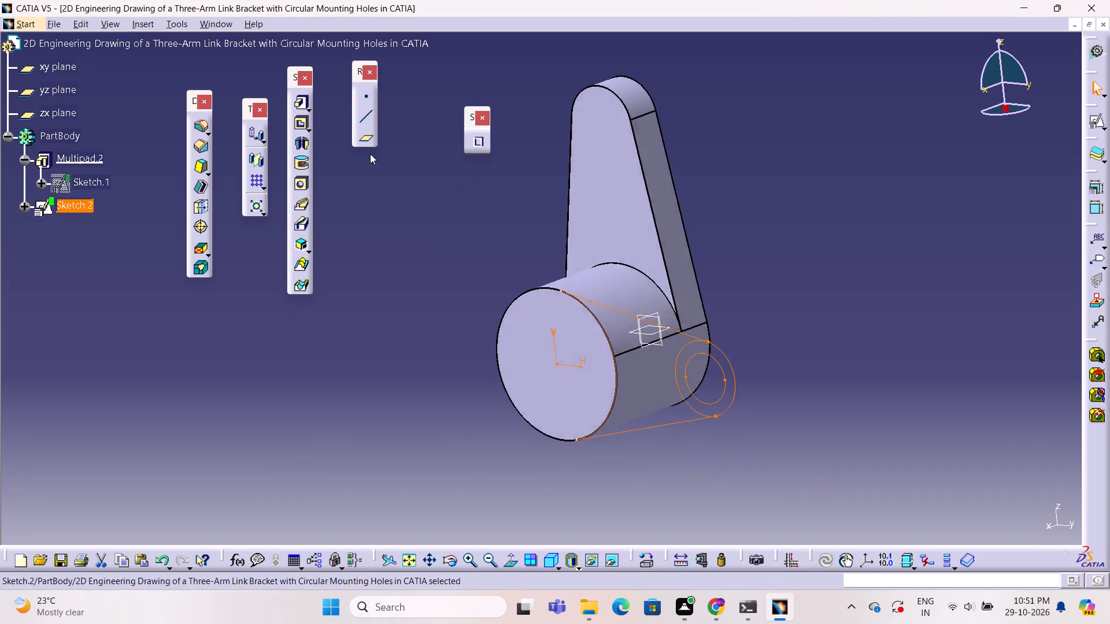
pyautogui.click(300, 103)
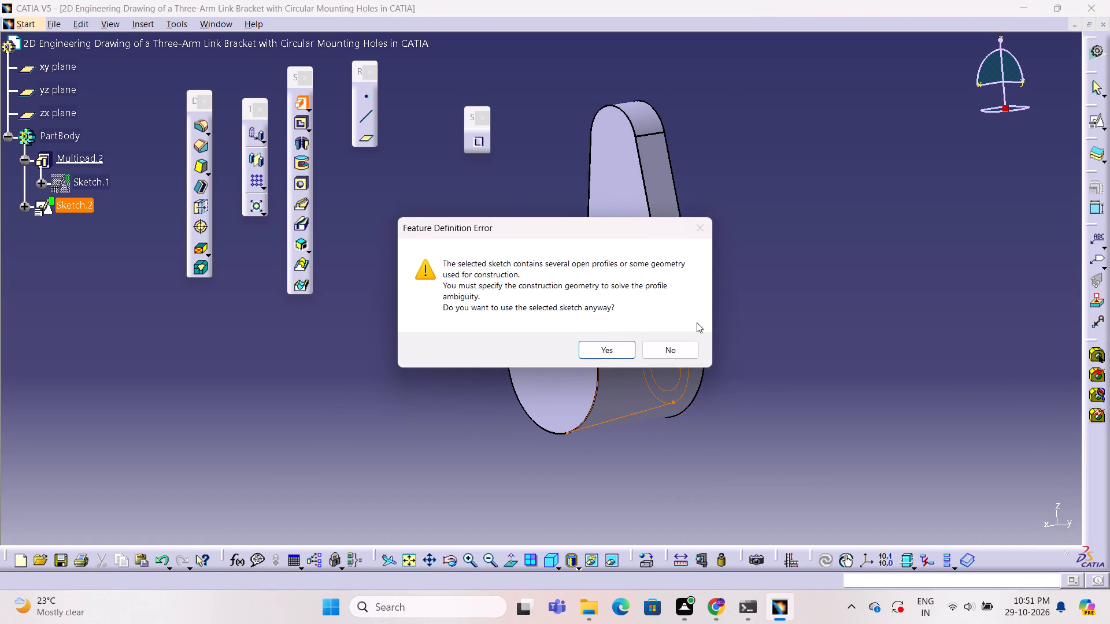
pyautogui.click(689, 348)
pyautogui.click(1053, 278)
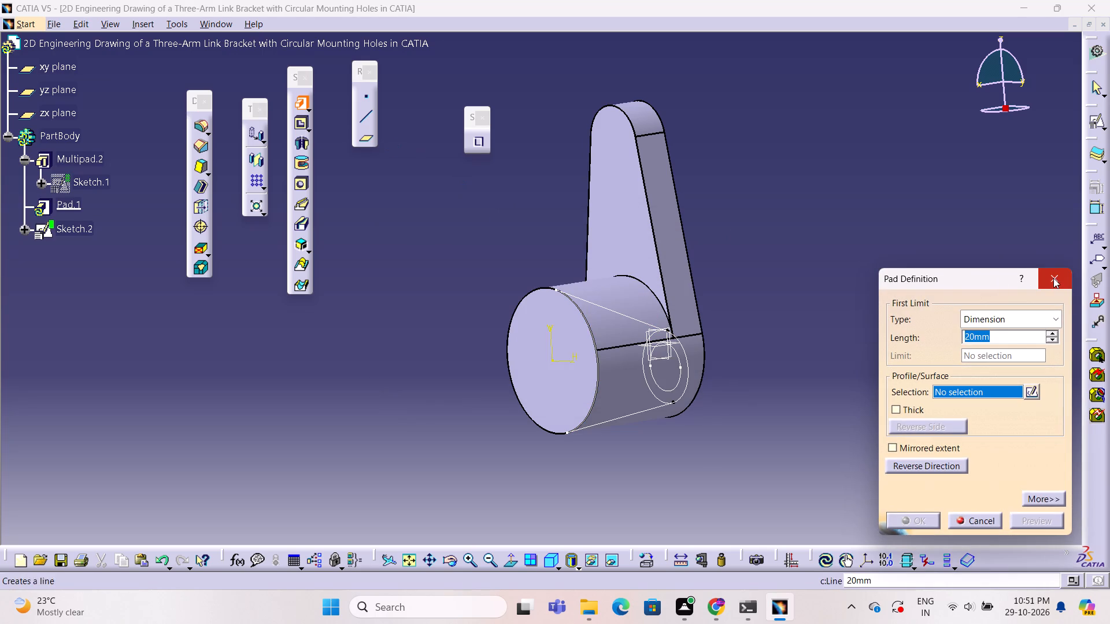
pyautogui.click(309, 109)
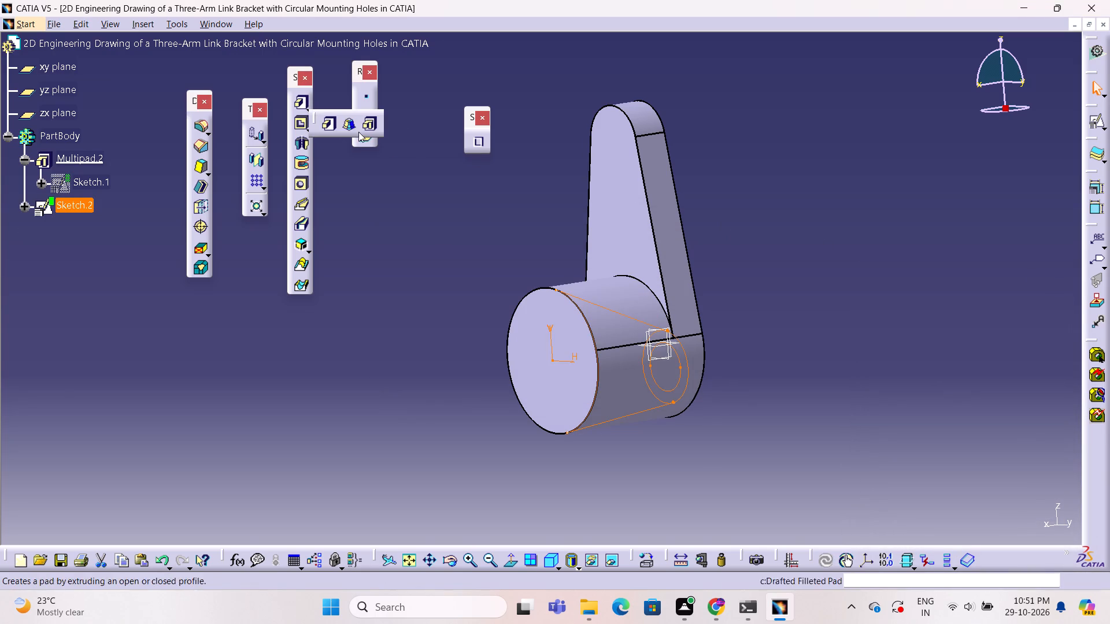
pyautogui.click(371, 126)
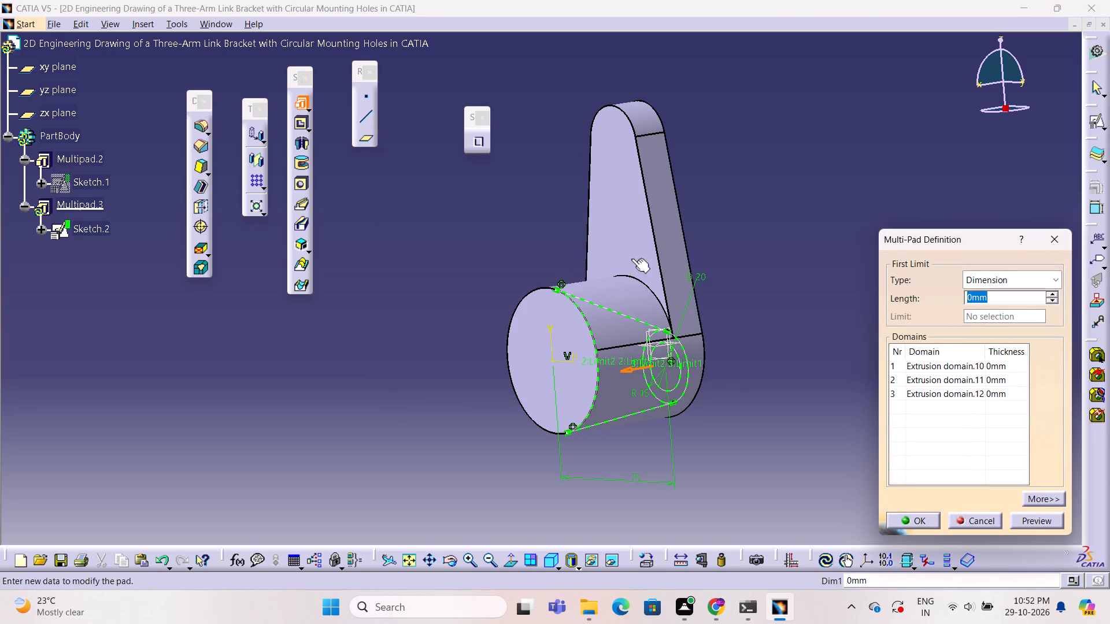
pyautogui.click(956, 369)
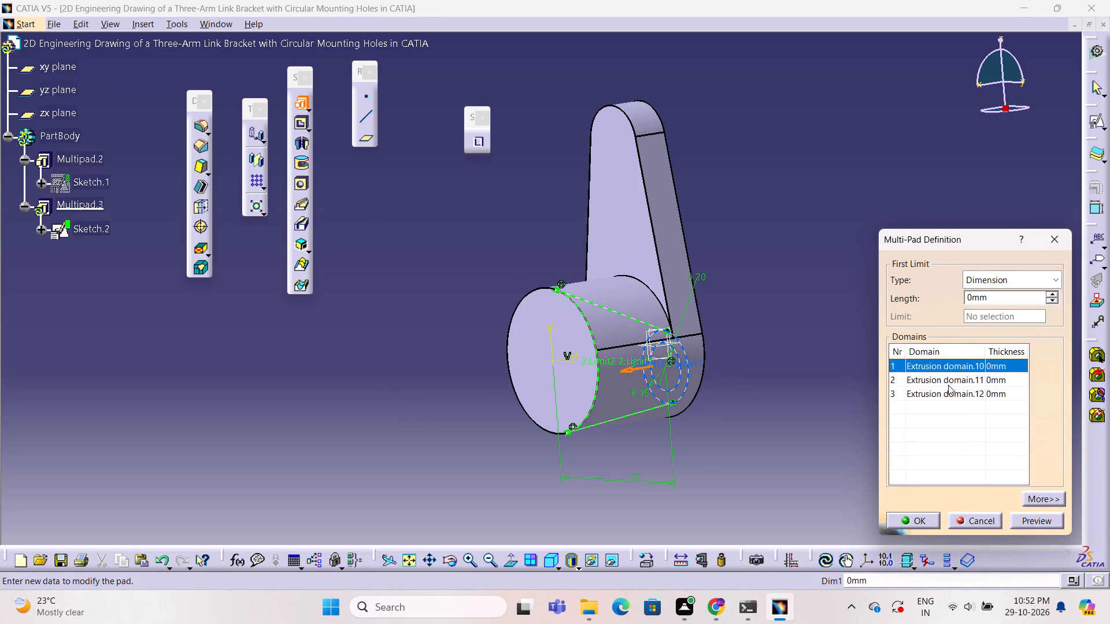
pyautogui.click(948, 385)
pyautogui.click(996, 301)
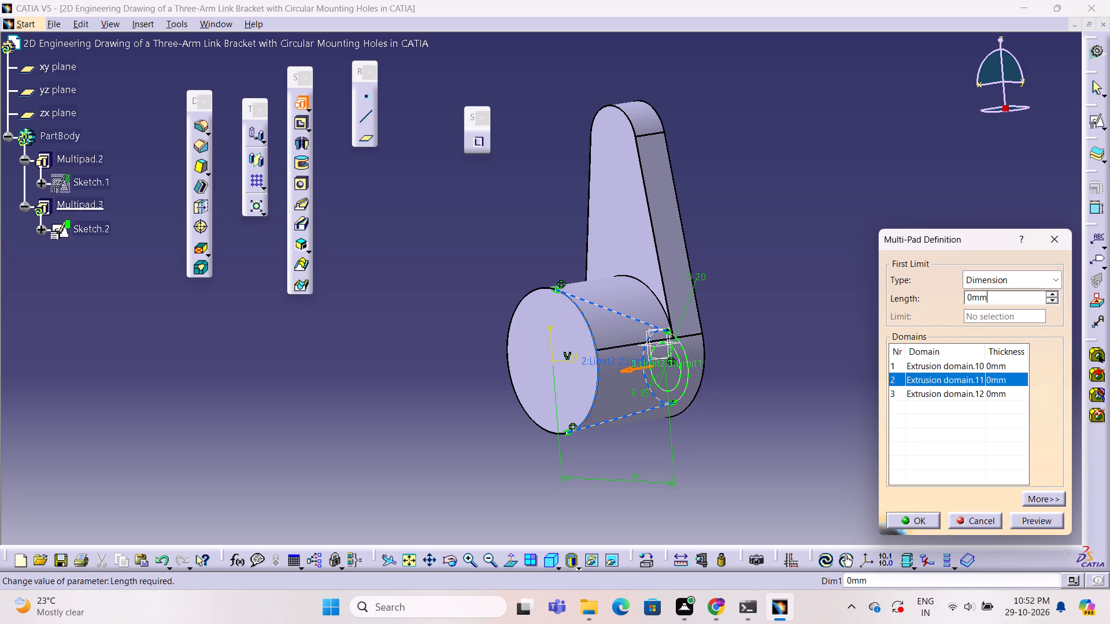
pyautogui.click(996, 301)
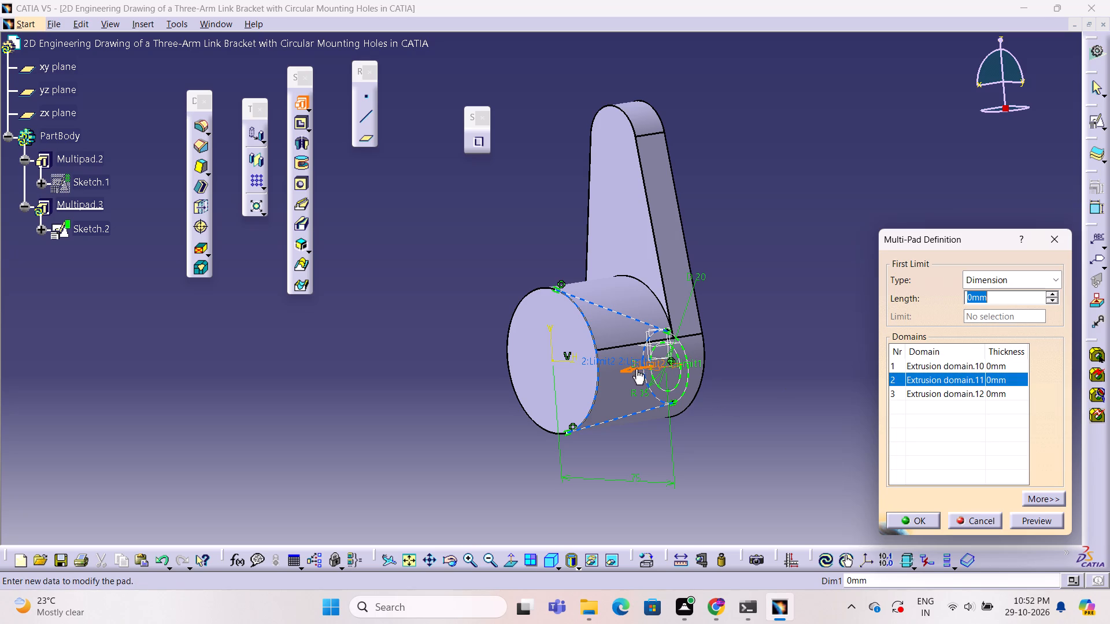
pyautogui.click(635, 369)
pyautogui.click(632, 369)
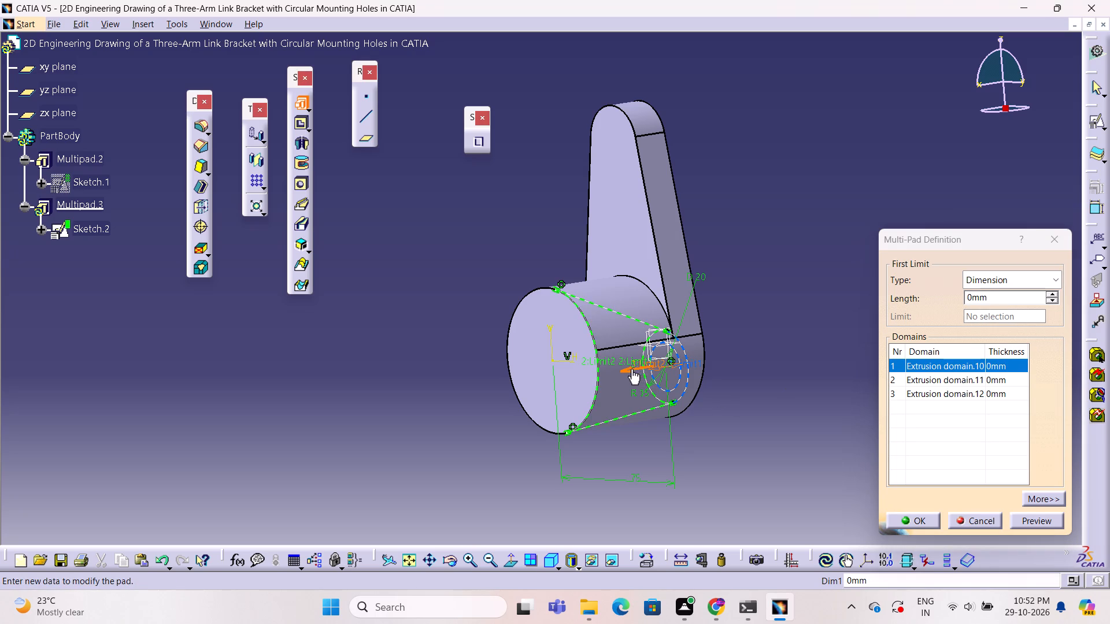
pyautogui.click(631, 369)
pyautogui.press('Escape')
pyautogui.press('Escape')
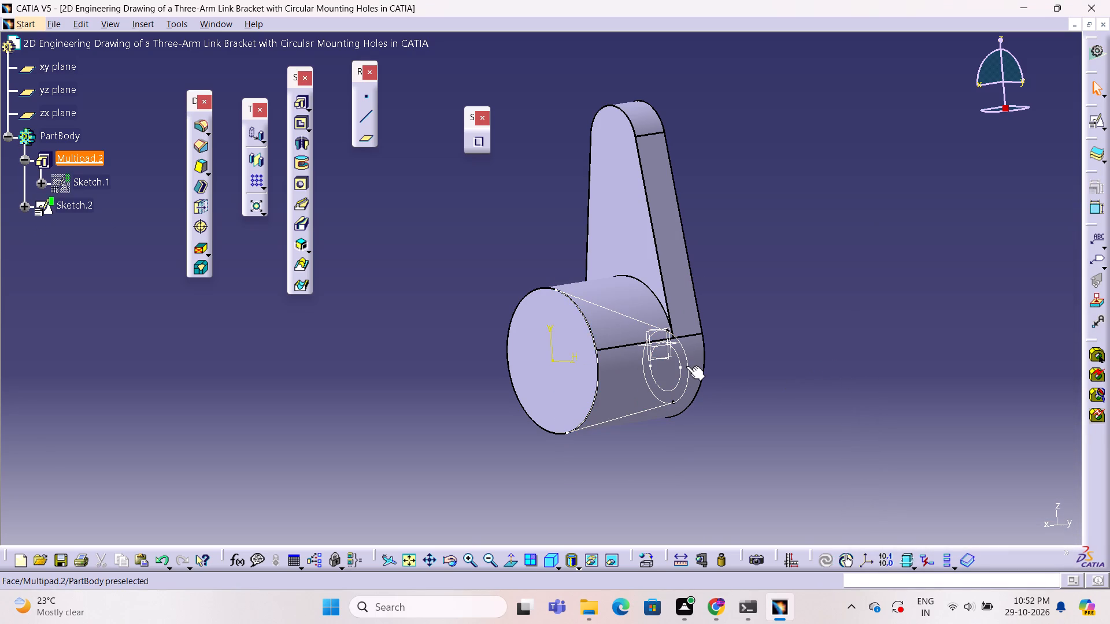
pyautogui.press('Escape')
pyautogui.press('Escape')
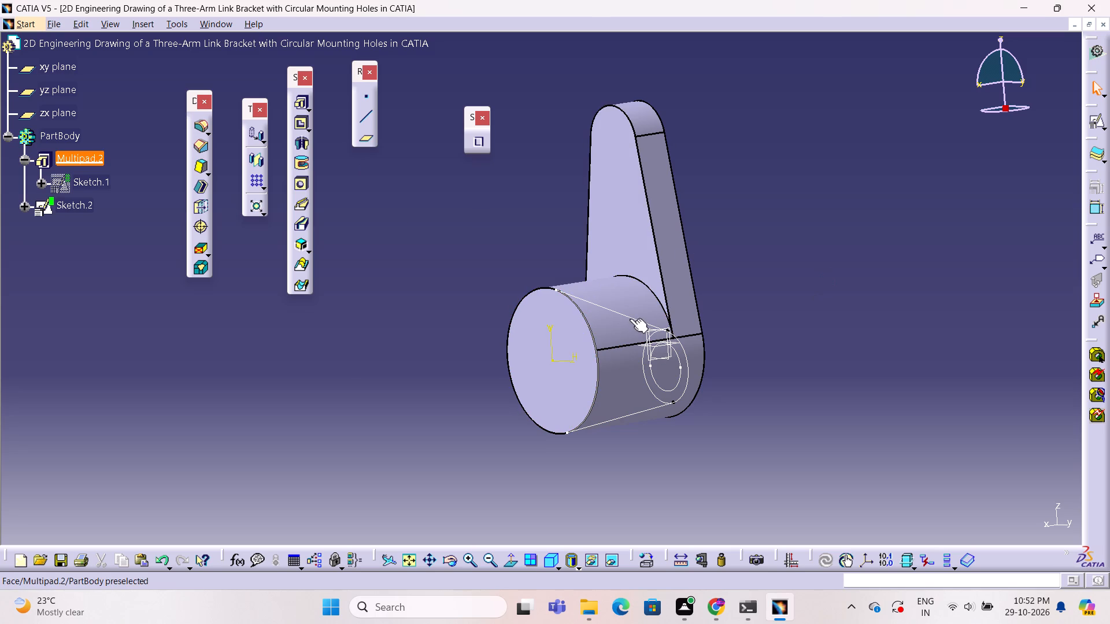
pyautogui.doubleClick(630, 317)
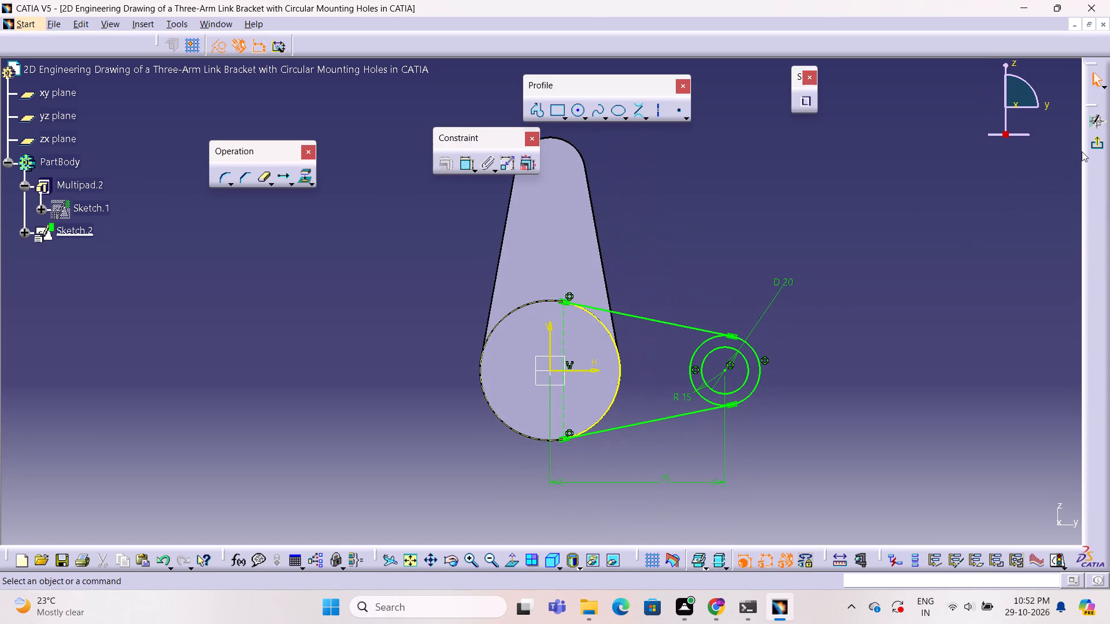
# Start a Multi-Pad from the side-arm sketch, reverse its direction, and set the domain between hub and end circle to 15 mm.
pyautogui.click(1100, 141)
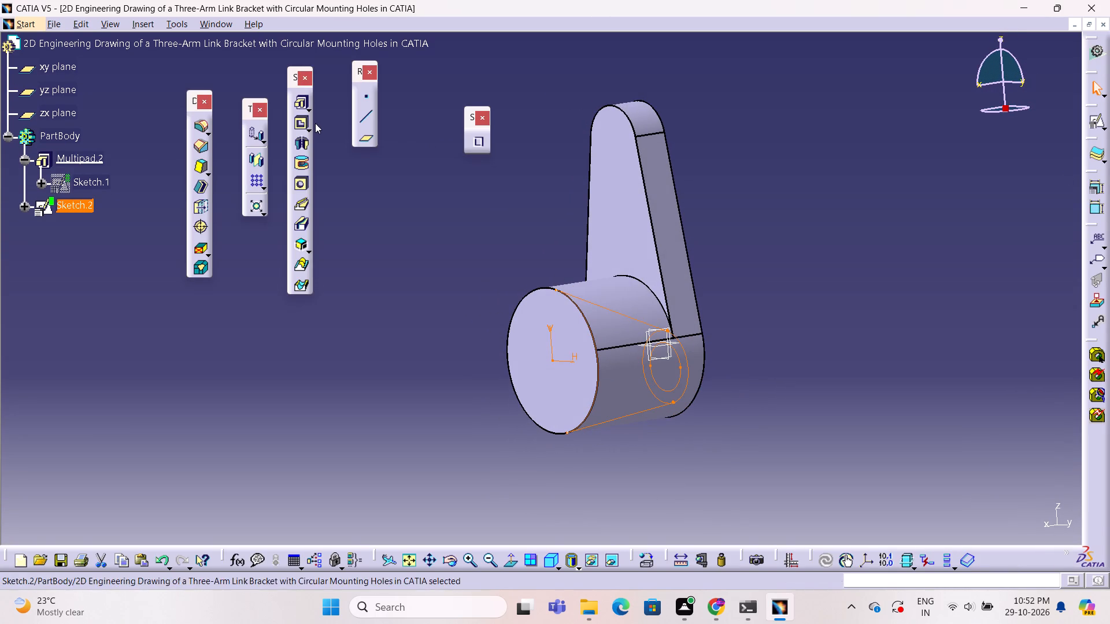
pyautogui.click(302, 107)
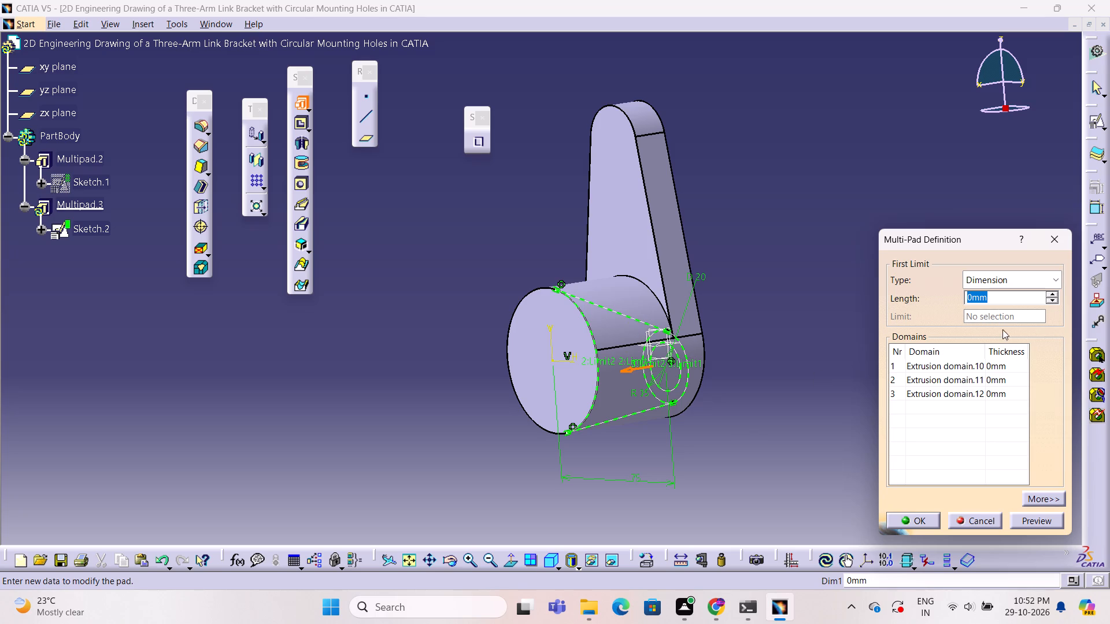
pyautogui.click(963, 367)
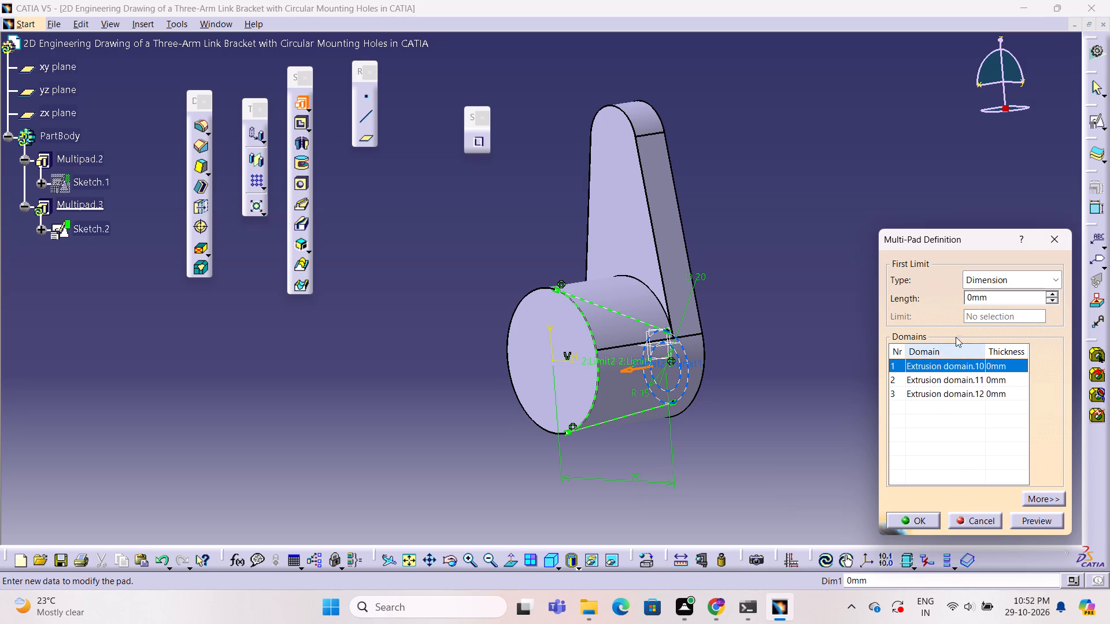
pyautogui.click(625, 372)
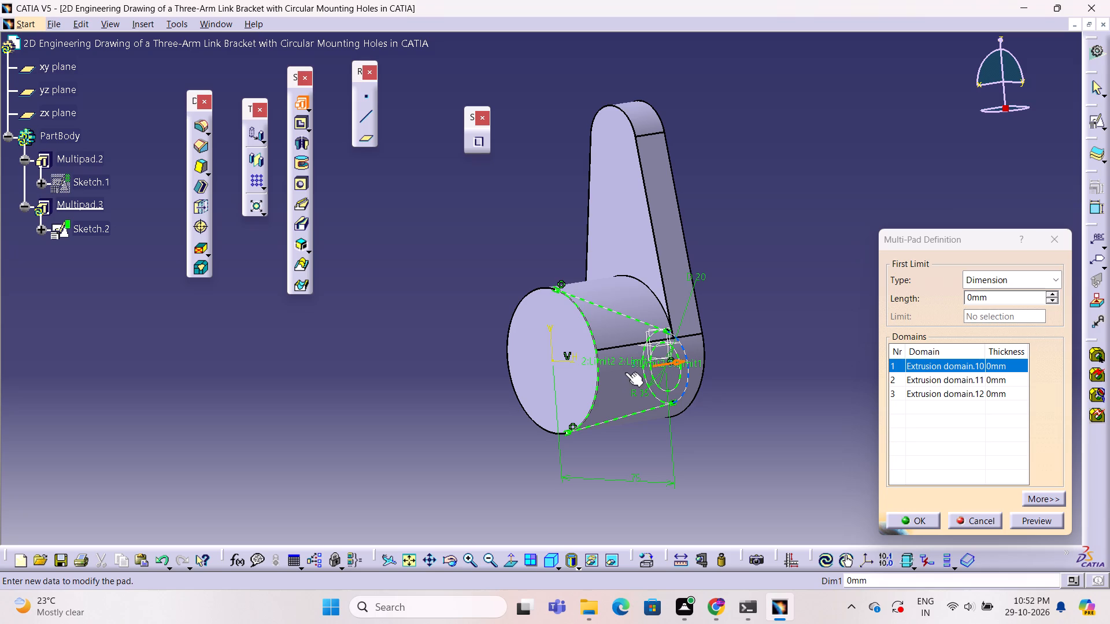
pyautogui.click(957, 382)
pyautogui.click(963, 393)
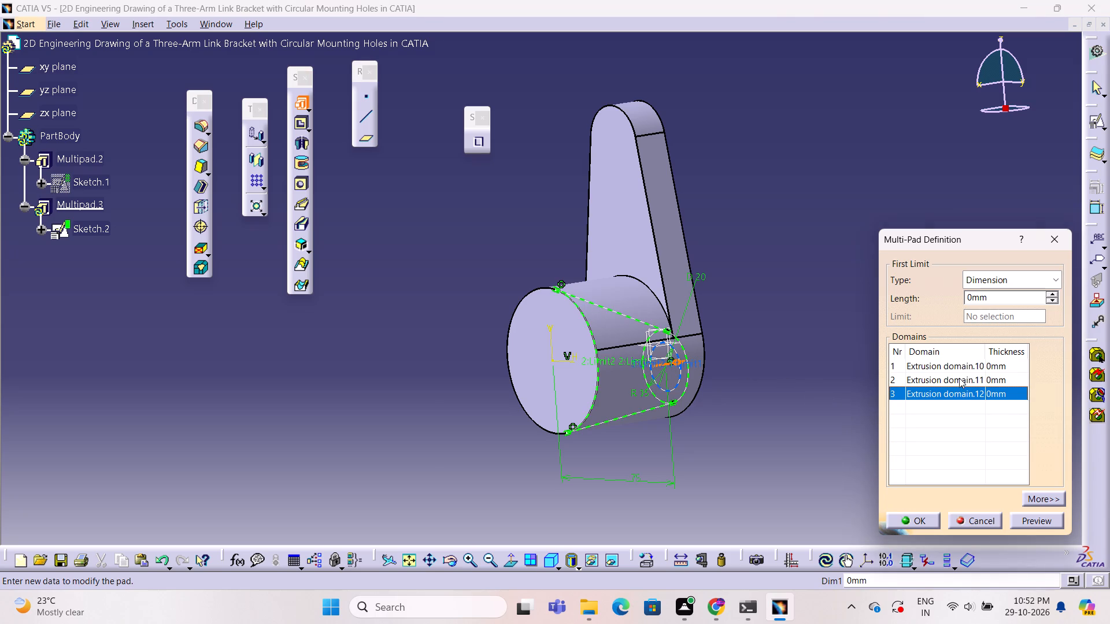
pyautogui.click(959, 377)
pyautogui.click(993, 300)
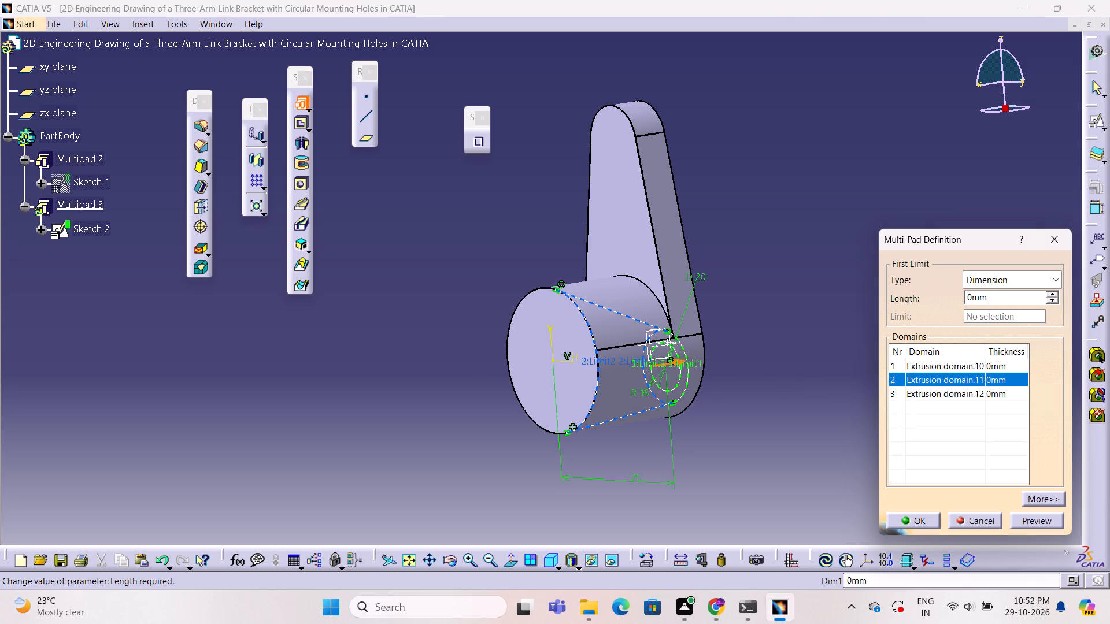
pyautogui.click(993, 300)
pyautogui.doubleClick(993, 300)
pyautogui.write('15')
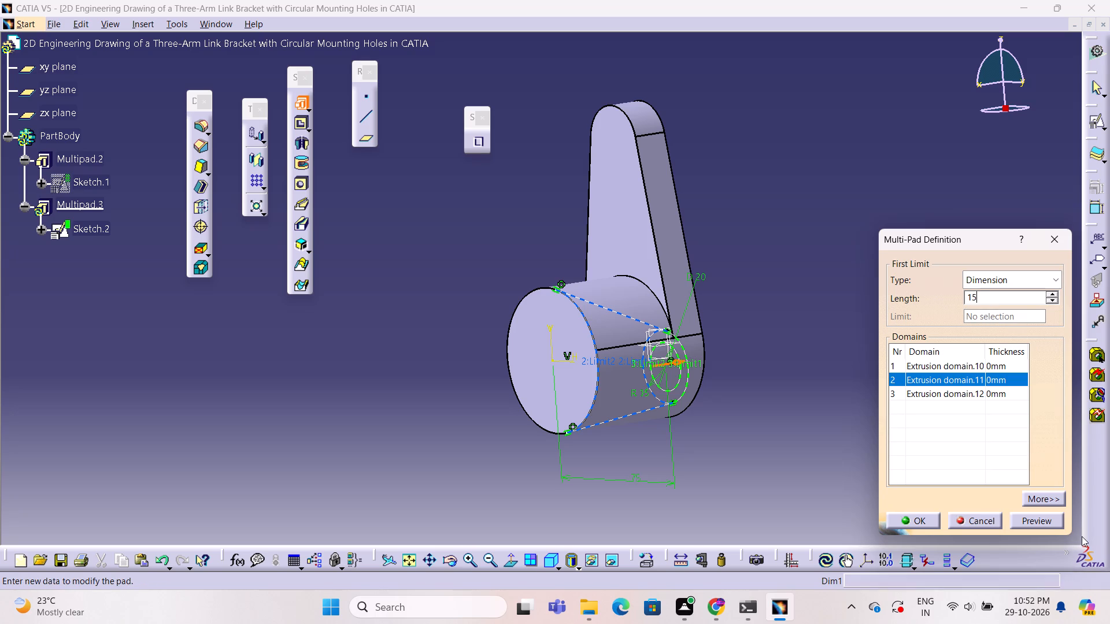
pyautogui.click(1050, 519)
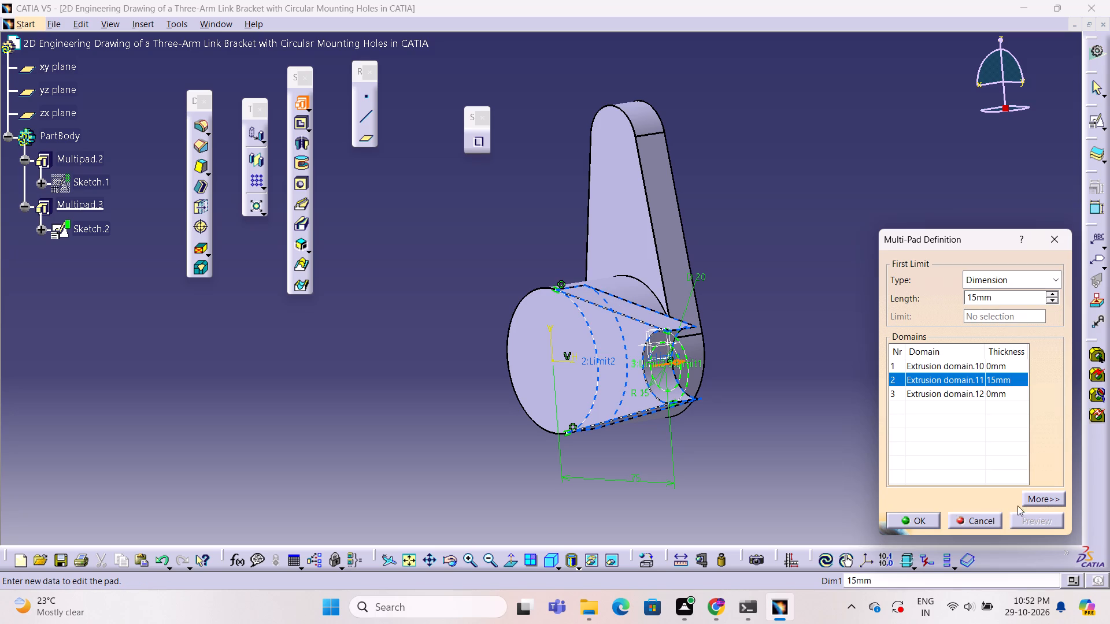
# Set the ring domain around the side arm's 20 mm hole to 15 mm and complete the Multi-Pad.
pyautogui.click(933, 393)
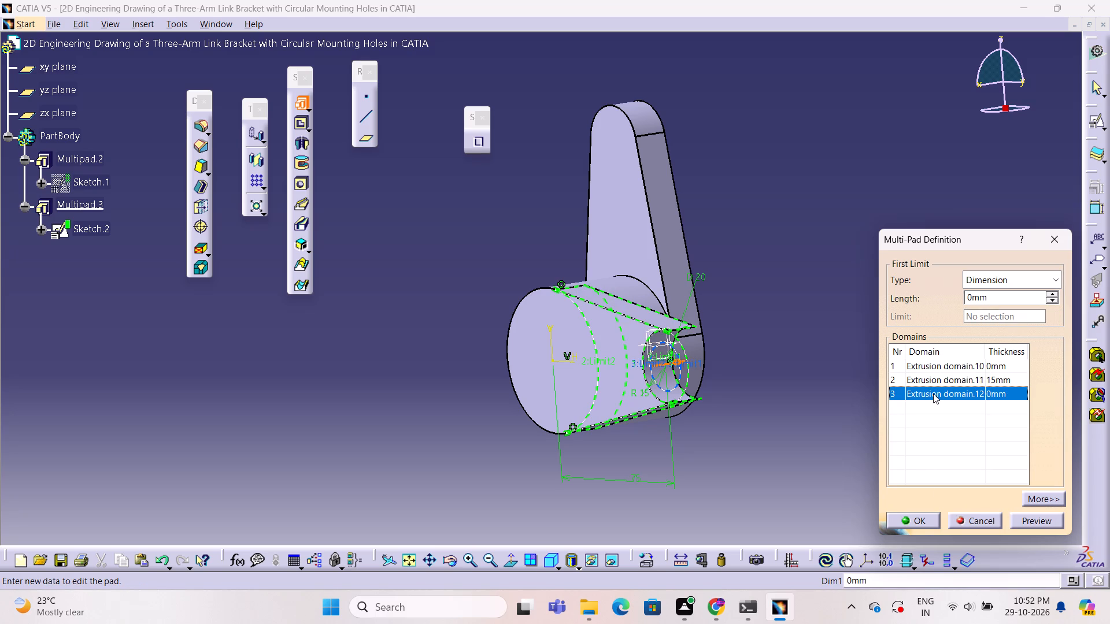
pyautogui.click(946, 362)
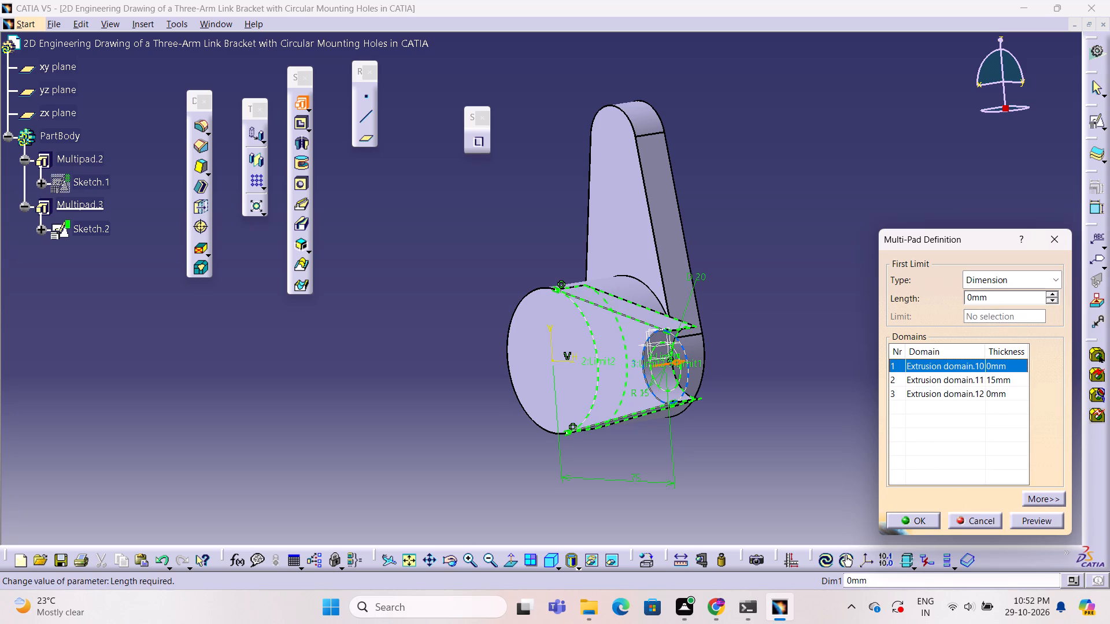
pyautogui.click(1000, 300)
pyautogui.click(1000, 300)
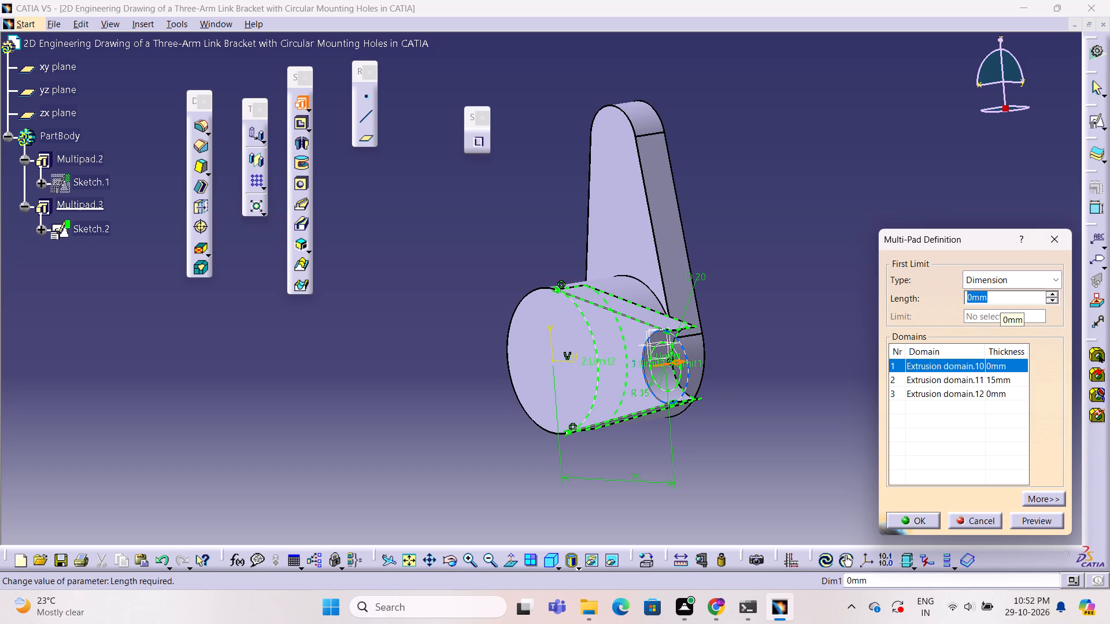
pyautogui.press('1')
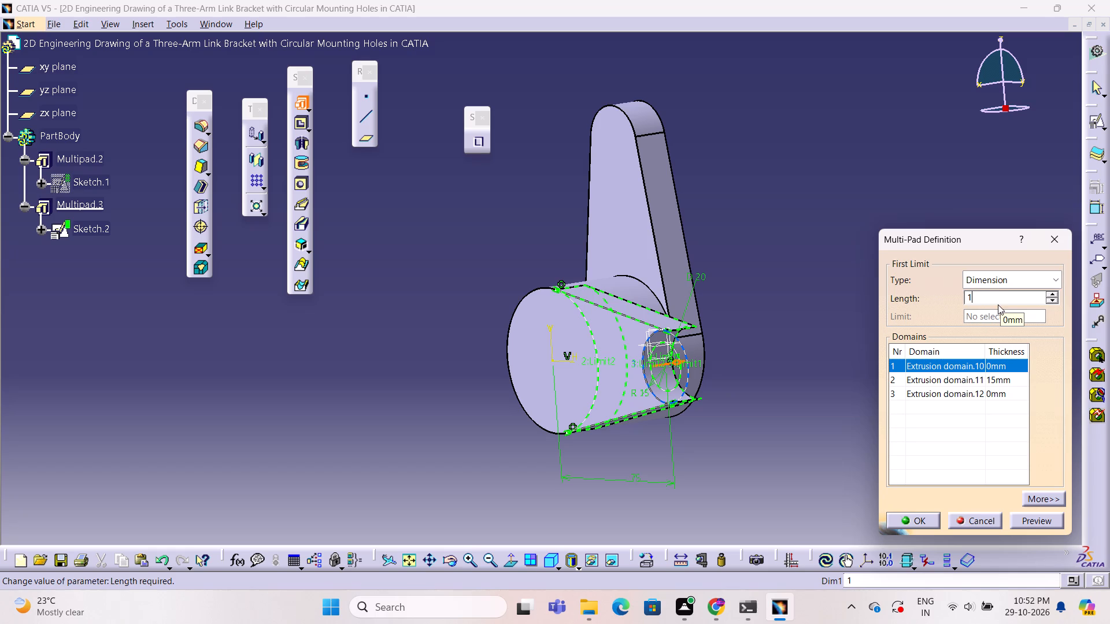
pyautogui.press('3')
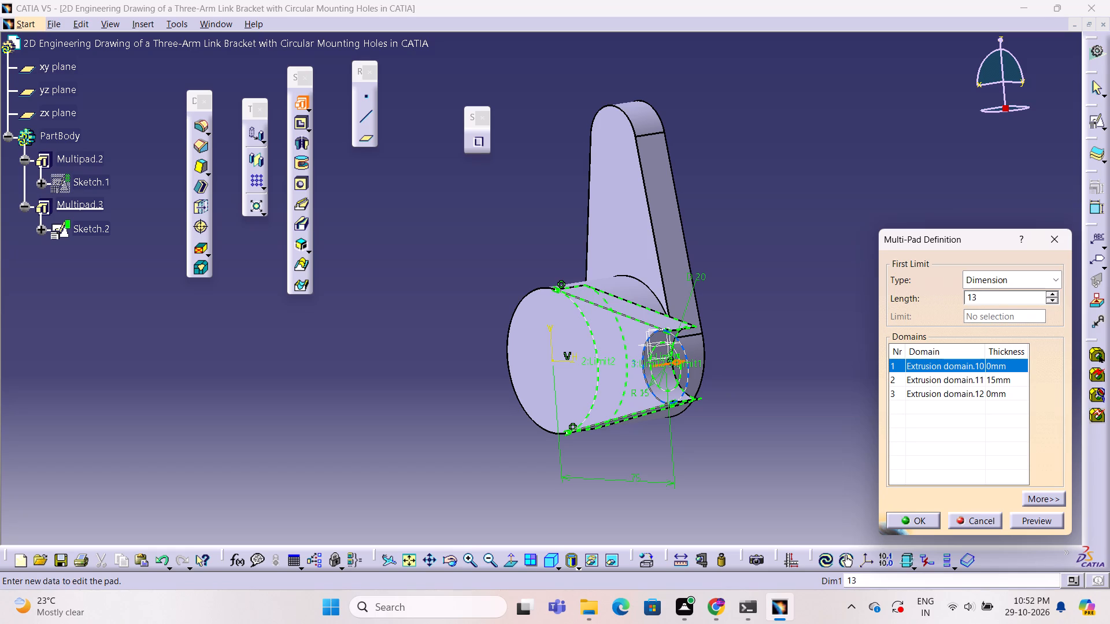
pyautogui.press('BackSpace')
pyautogui.press('5')
pyautogui.click(1053, 527)
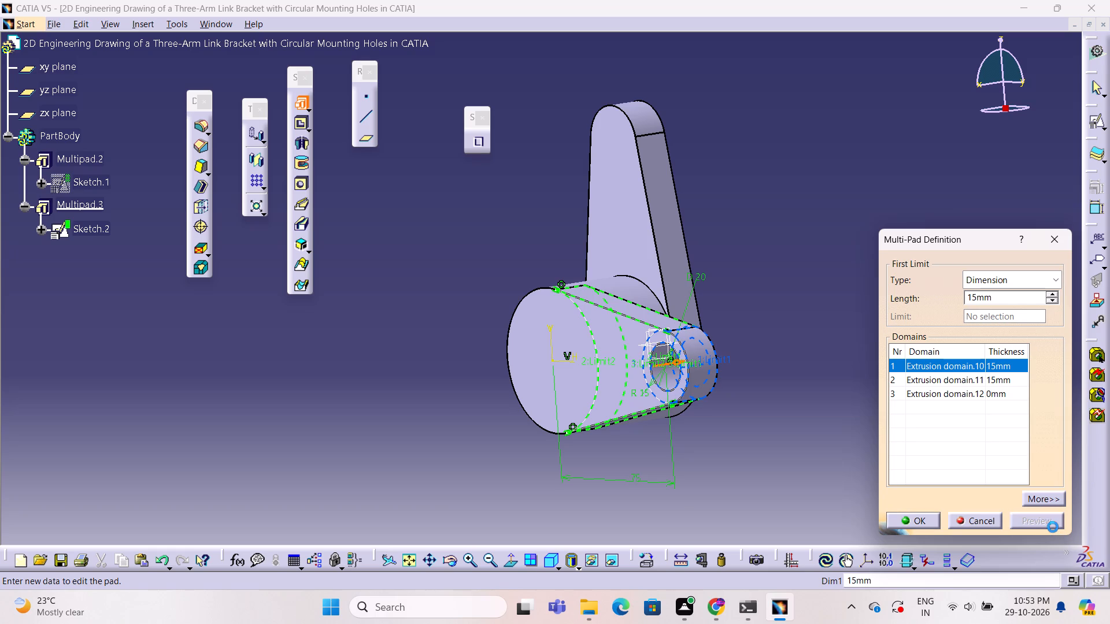
pyautogui.click(913, 525)
pyautogui.click(839, 507)
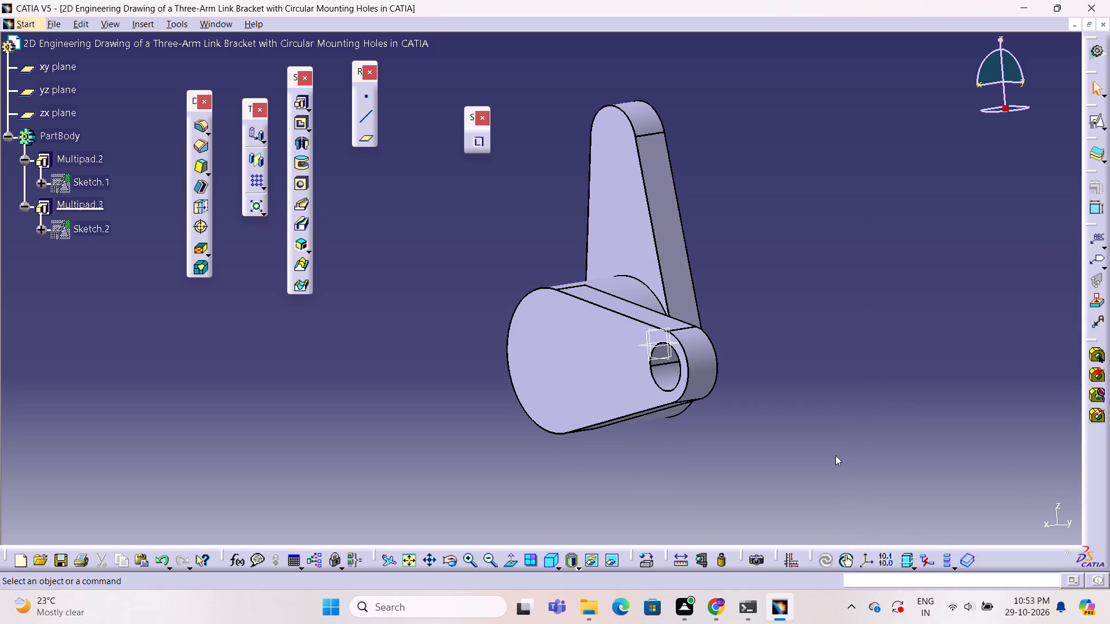
# Create a positioned sketch on the tall arm's outer flat face with implicit origin and orientation.
pyautogui.keyDown('ctrl'); pyautogui.moveTo(835, 452); pyautogui.dragTo(712, 460, button='middle'); pyautogui.keyUp('ctrl')
pyautogui.keyDown('ctrl'); pyautogui.moveTo(835, 452); pyautogui.dragTo(712, 460, button='right'); pyautogui.keyUp('ctrl')
pyautogui.keyDown('ctrl'); pyautogui.moveTo(812, 433); pyautogui.dragTo(791, 424, button='middle'); pyautogui.keyUp('ctrl')
pyautogui.keyDown('ctrl'); pyautogui.moveTo(812, 433); pyautogui.dragTo(791, 424, button='right'); pyautogui.keyUp('ctrl')
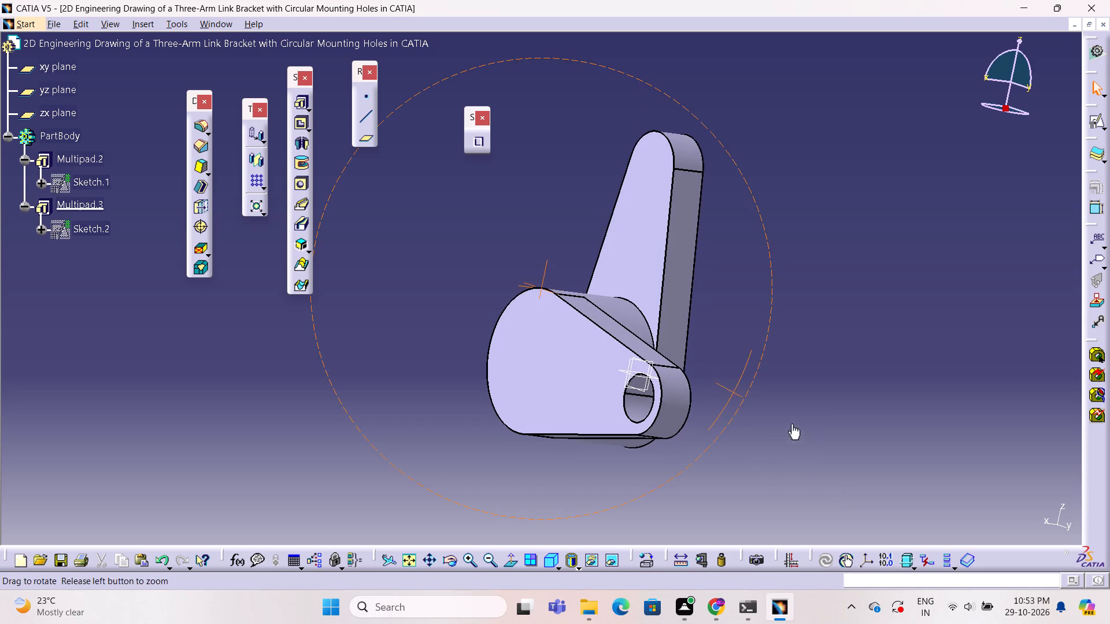
pyautogui.keyDown('ctrl'); pyautogui.moveTo(791, 424); pyautogui.dragTo(730, 403, button='middle'); pyautogui.keyUp('ctrl')
pyautogui.keyDown('ctrl'); pyautogui.moveTo(791, 424); pyautogui.dragTo(730, 403, button='right'); pyautogui.keyUp('ctrl')
pyautogui.keyDown('ctrl'); pyautogui.moveTo(813, 403); pyautogui.dragTo(557, 349, button='middle'); pyautogui.keyUp('ctrl')
pyautogui.keyDown('ctrl'); pyautogui.moveTo(813, 403); pyautogui.dragTo(557, 349, button='right'); pyautogui.keyUp('ctrl')
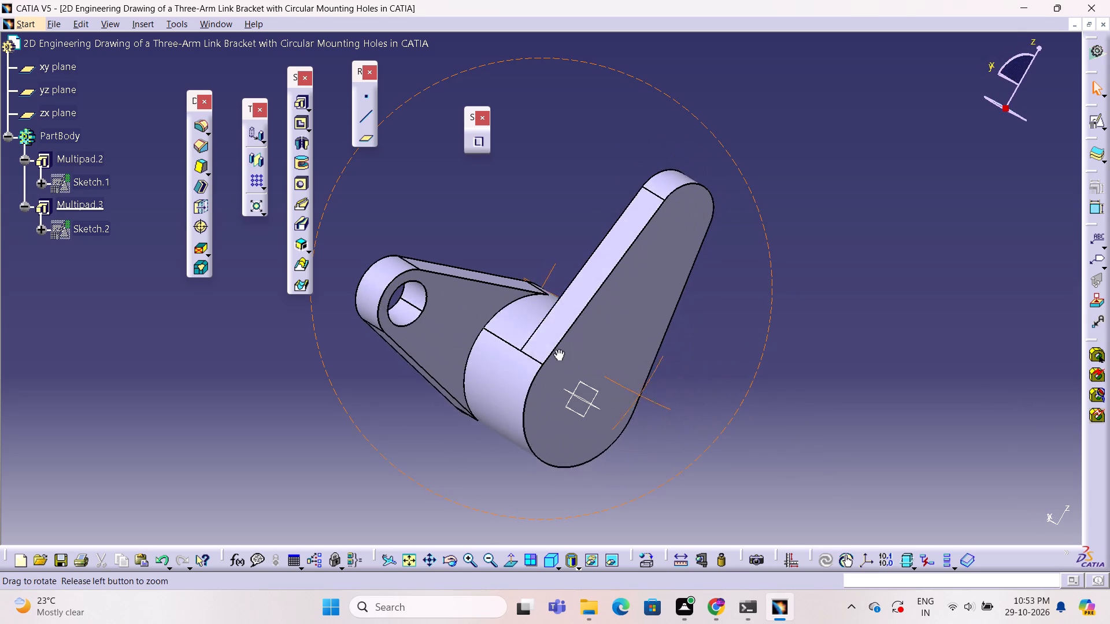
pyautogui.keyDown('ctrl'); pyautogui.moveTo(557, 349); pyautogui.dragTo(533, 337, button='middle'); pyautogui.keyUp('ctrl')
pyautogui.keyDown('ctrl'); pyautogui.moveTo(557, 349); pyautogui.dragTo(533, 337, button='right'); pyautogui.keyUp('ctrl')
pyautogui.click(617, 296)
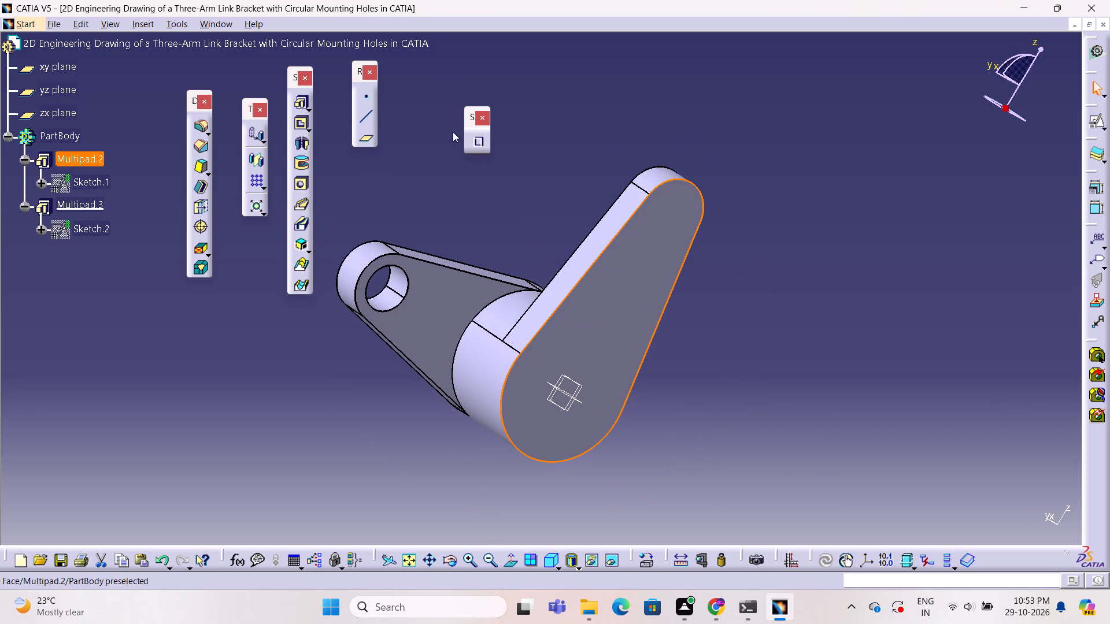
pyautogui.click(1093, 121)
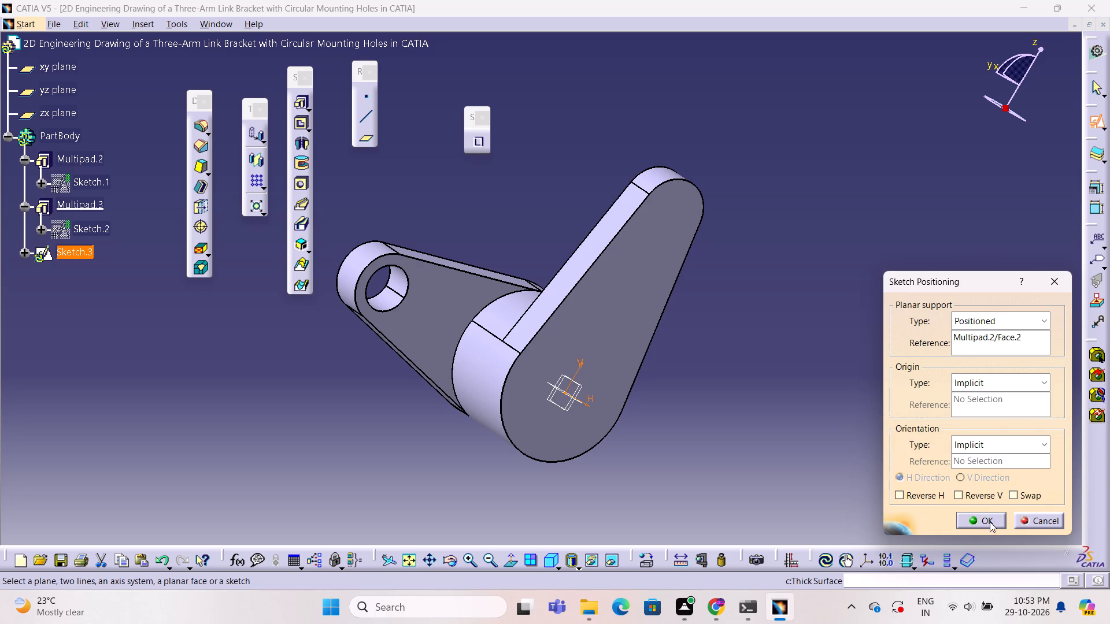
pyautogui.click(990, 522)
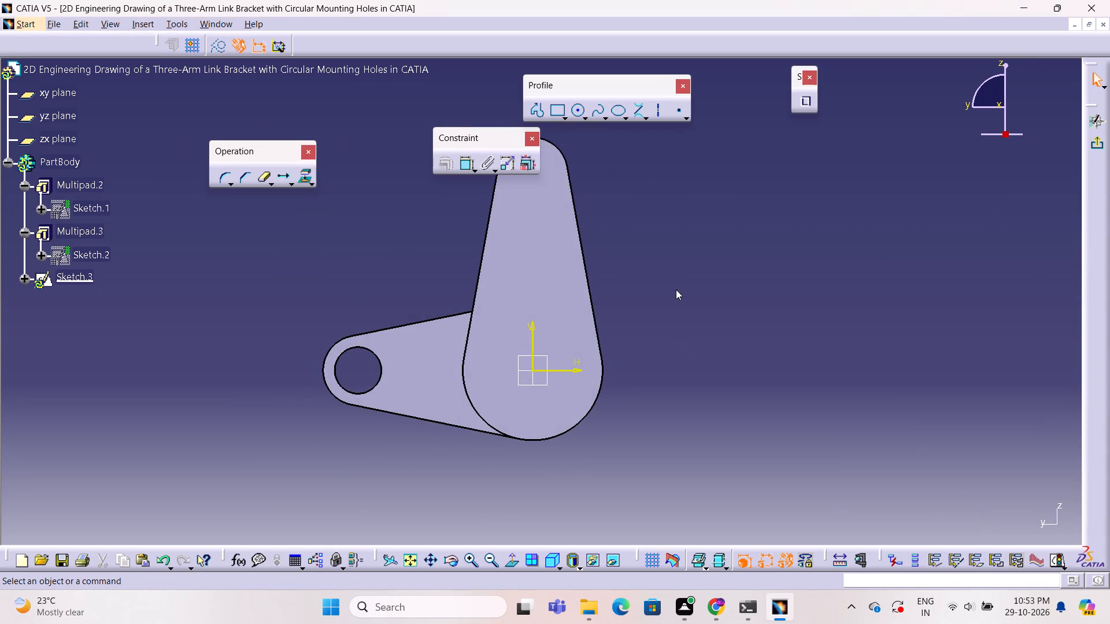
# Sketch a circle centred on the vertical axis near the tall arm's rounded end, about 89 mm from the origin.
pyautogui.keyDown('ctrl'); pyautogui.moveTo(676, 290); pyautogui.dragTo(682, 302, button='middle'); pyautogui.keyUp('ctrl')
pyautogui.moveTo(682, 302); pyautogui.dragTo(806, 316, button='middle')
pyautogui.click(574, 110)
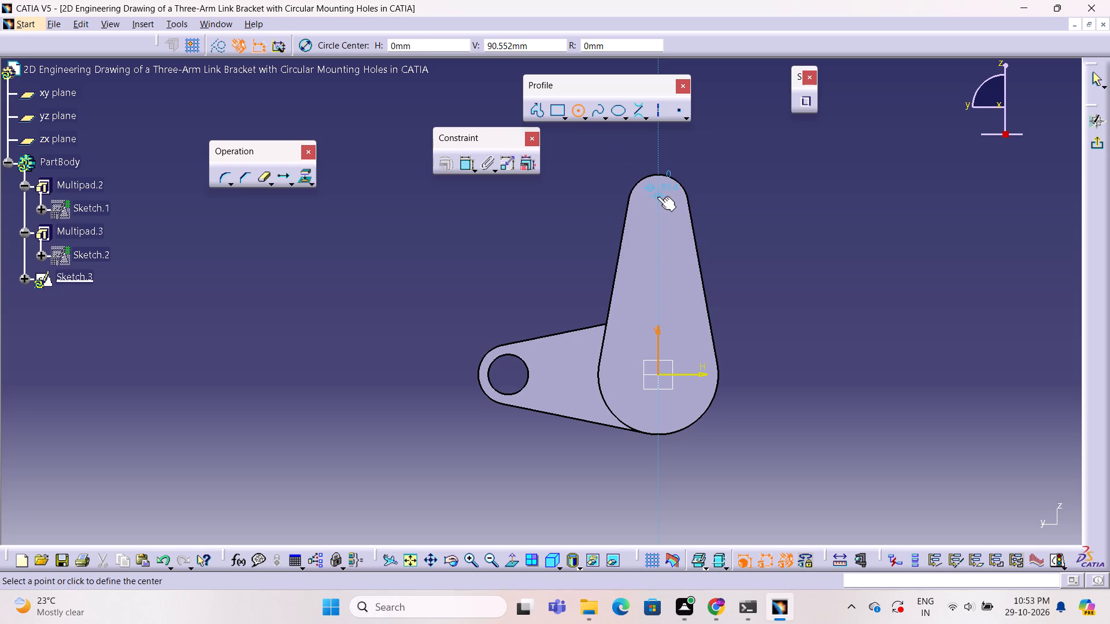
pyautogui.click(657, 196)
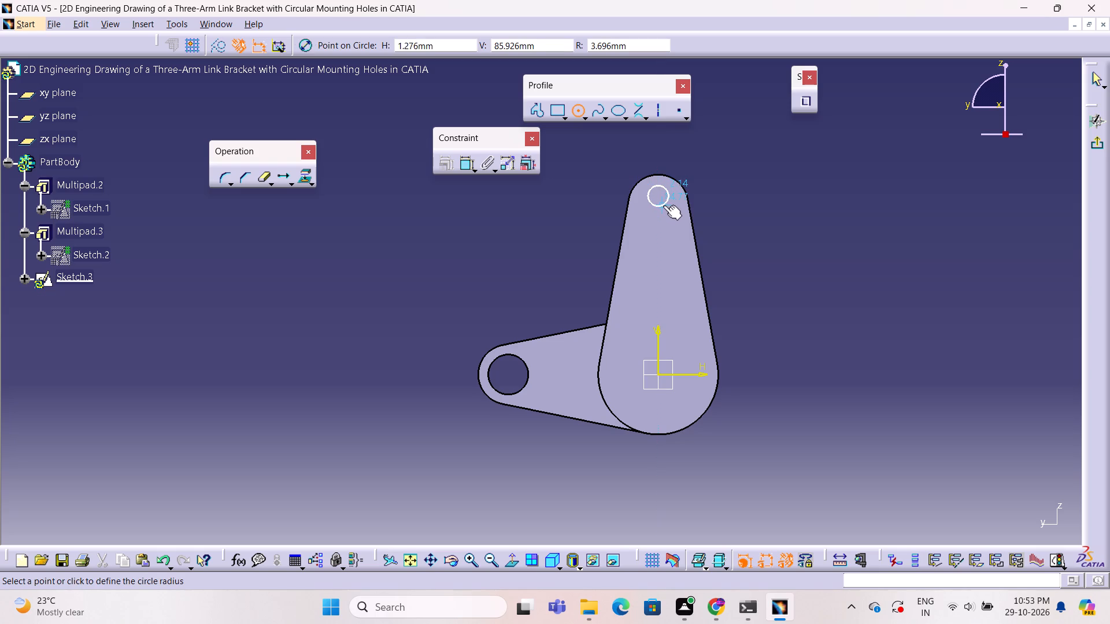
pyautogui.click(665, 210)
pyautogui.click(732, 206)
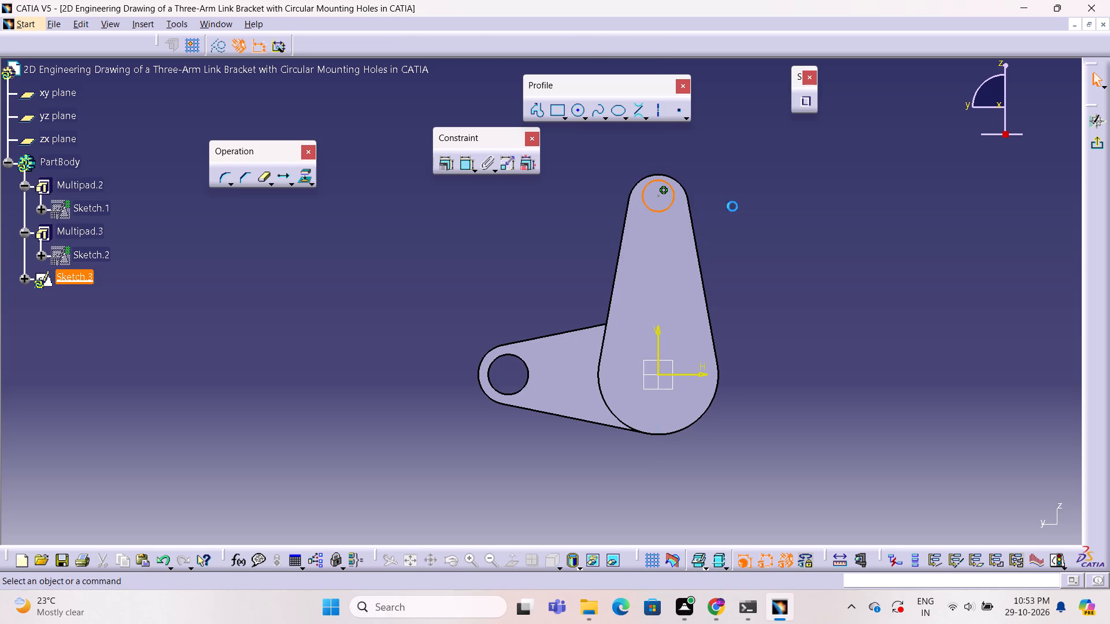
# Constrain the new circle to be equal in size to the side arm's hole edge.
pyautogui.click(520, 385)
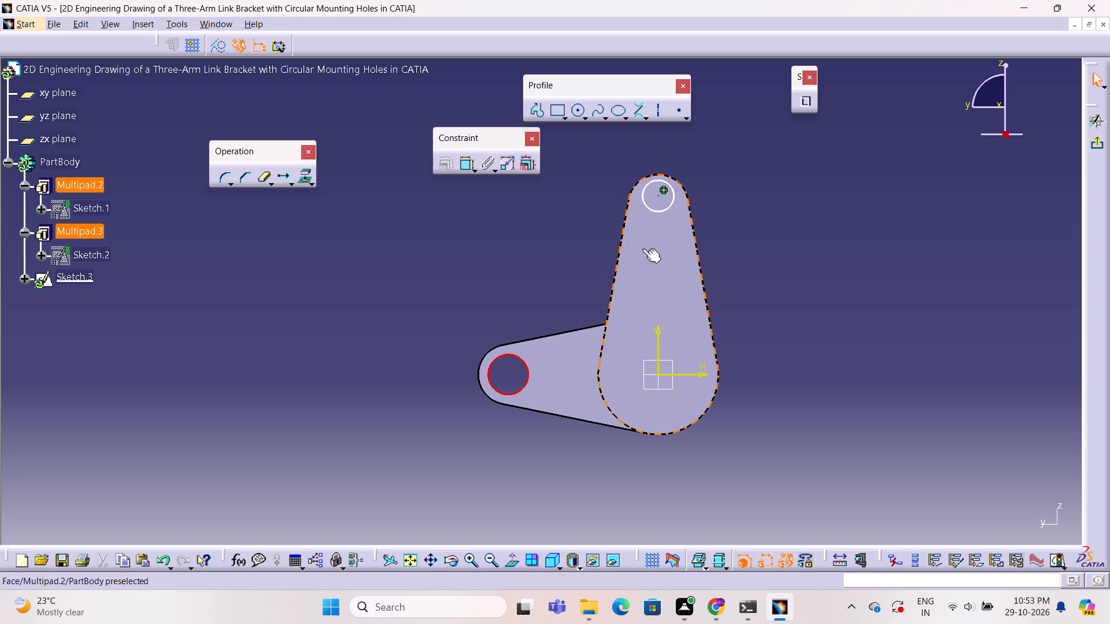
pyautogui.keyDown('ctrl'); pyautogui.click(668, 210); pyautogui.keyUp('ctrl')
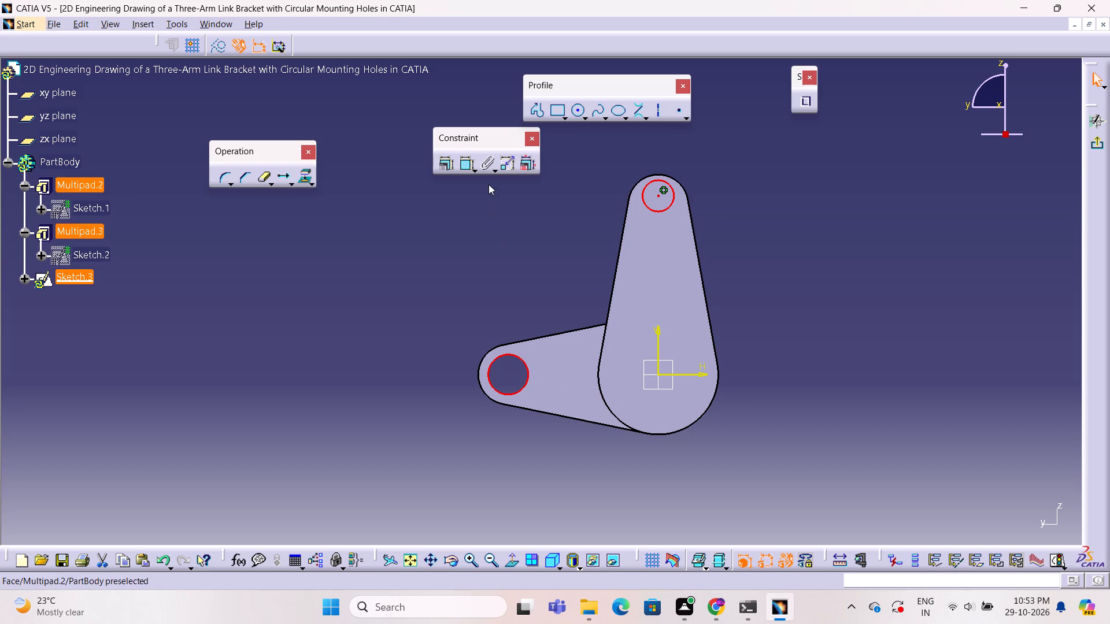
pyautogui.click(450, 169)
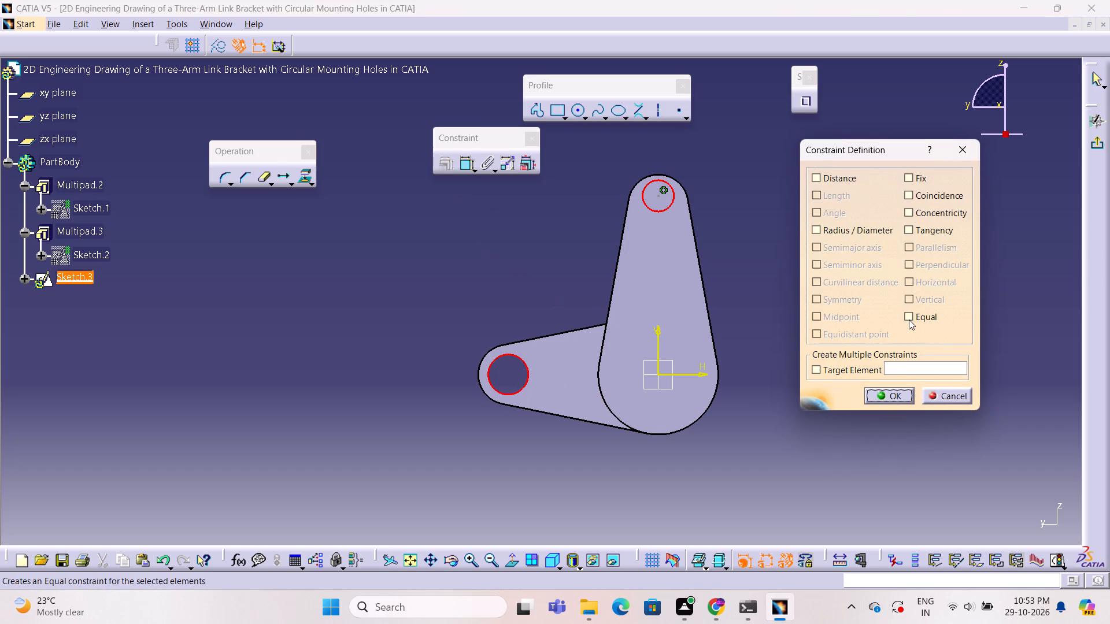
pyautogui.click(908, 317)
pyautogui.click(881, 399)
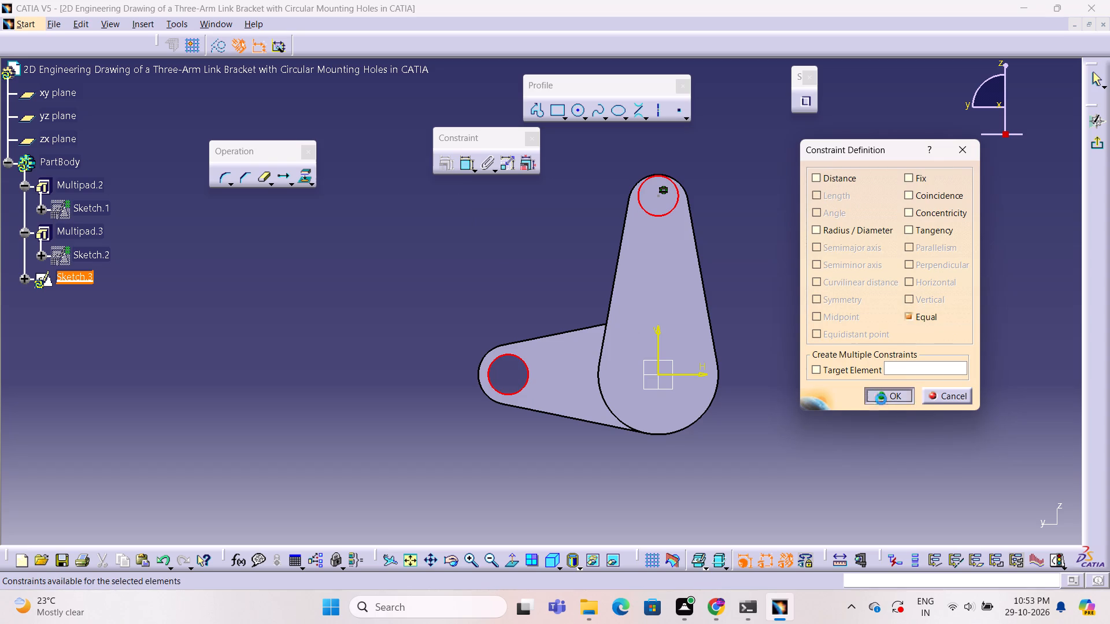
pyautogui.click(807, 324)
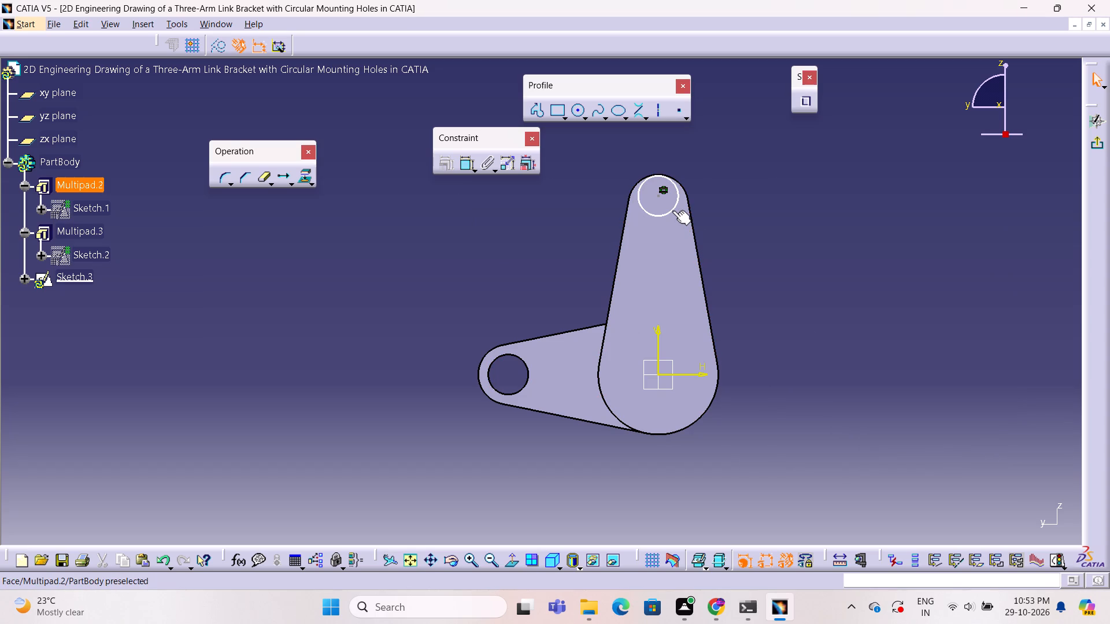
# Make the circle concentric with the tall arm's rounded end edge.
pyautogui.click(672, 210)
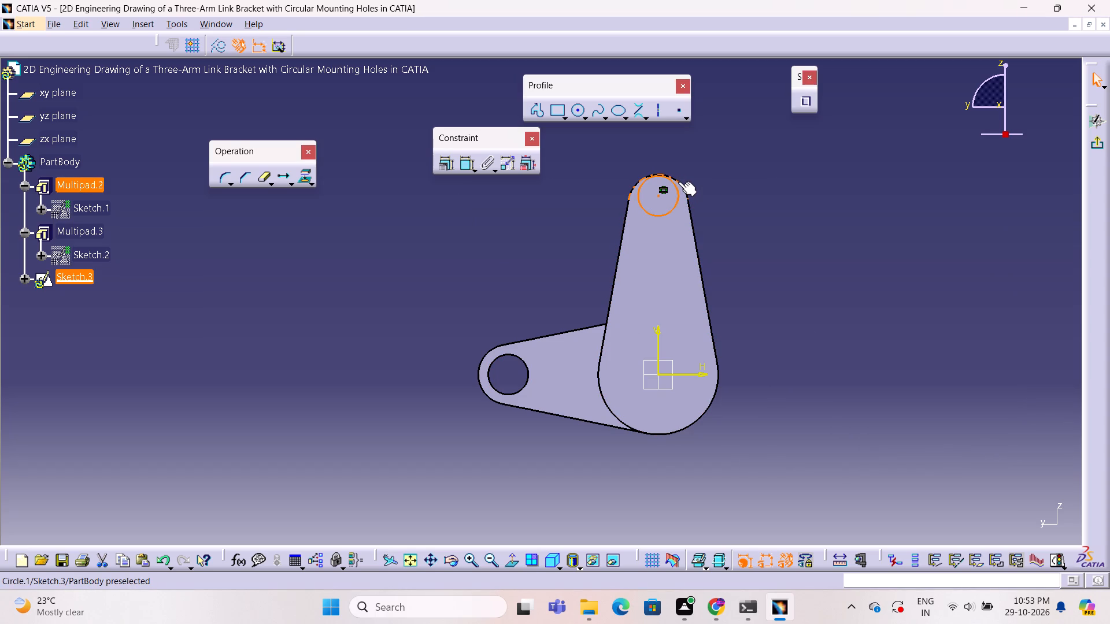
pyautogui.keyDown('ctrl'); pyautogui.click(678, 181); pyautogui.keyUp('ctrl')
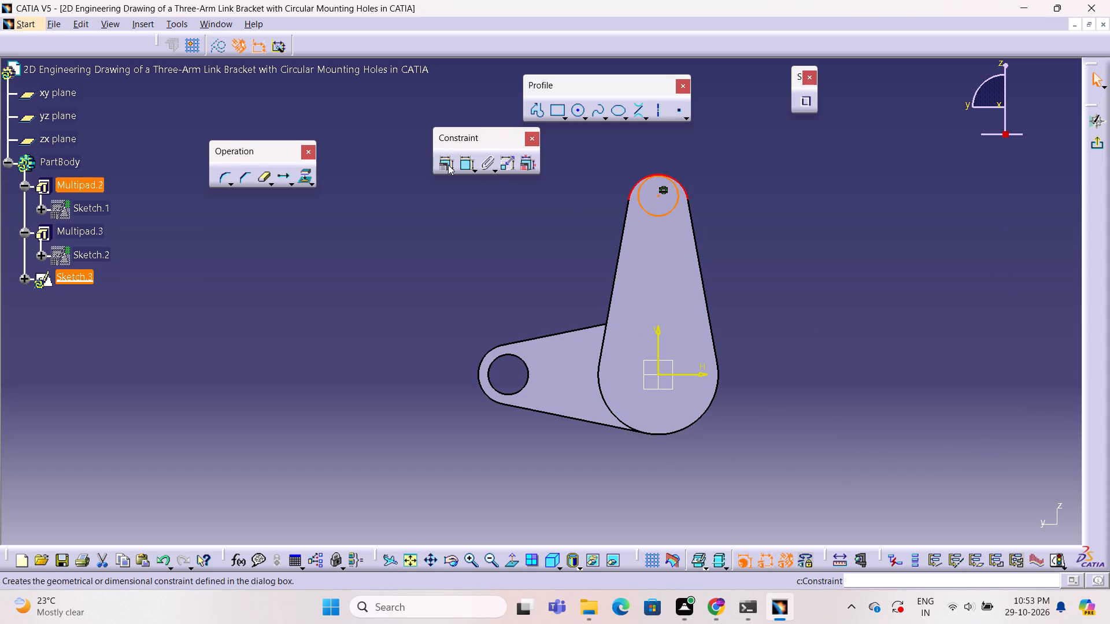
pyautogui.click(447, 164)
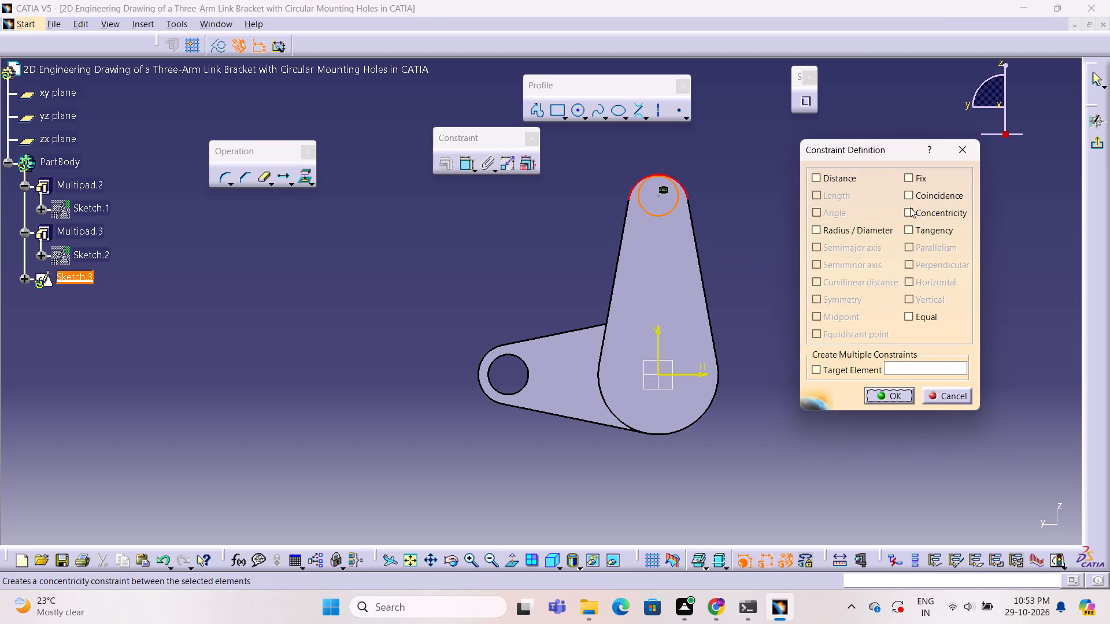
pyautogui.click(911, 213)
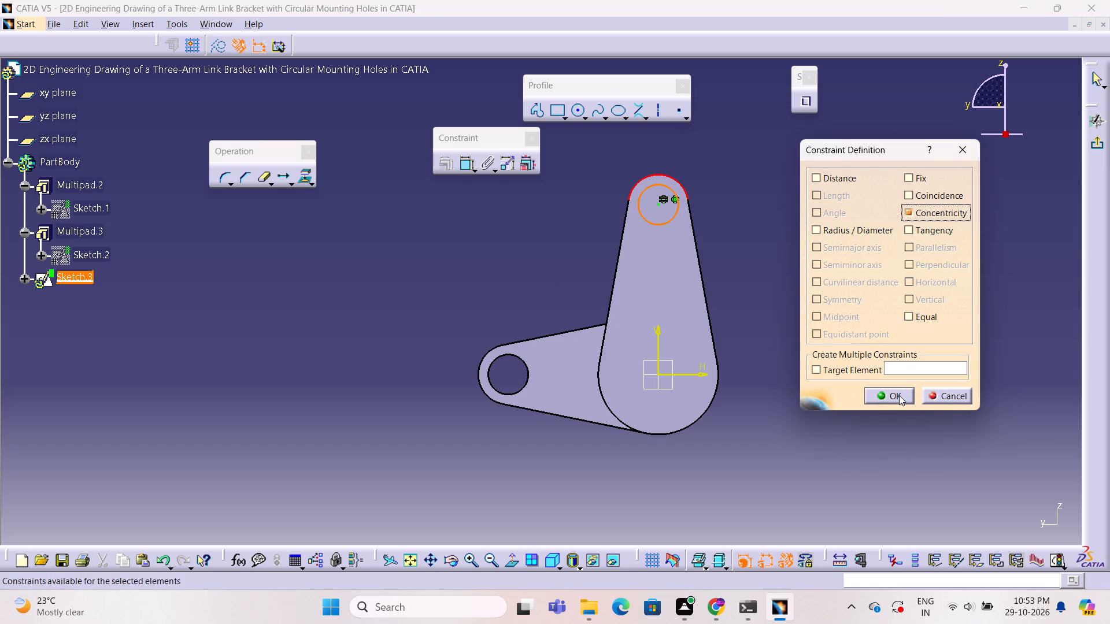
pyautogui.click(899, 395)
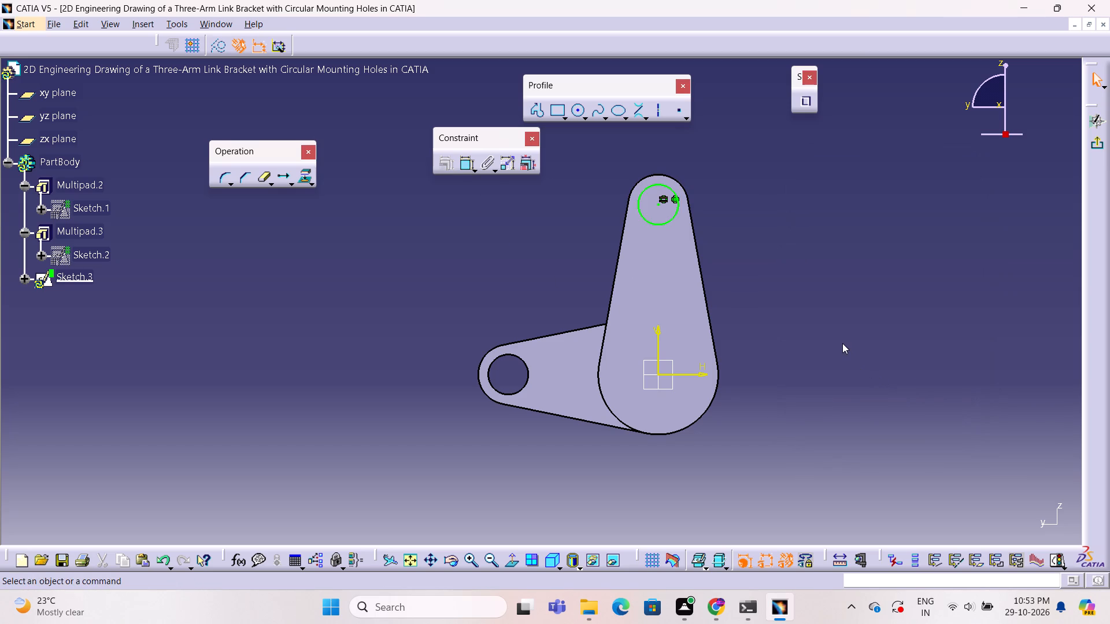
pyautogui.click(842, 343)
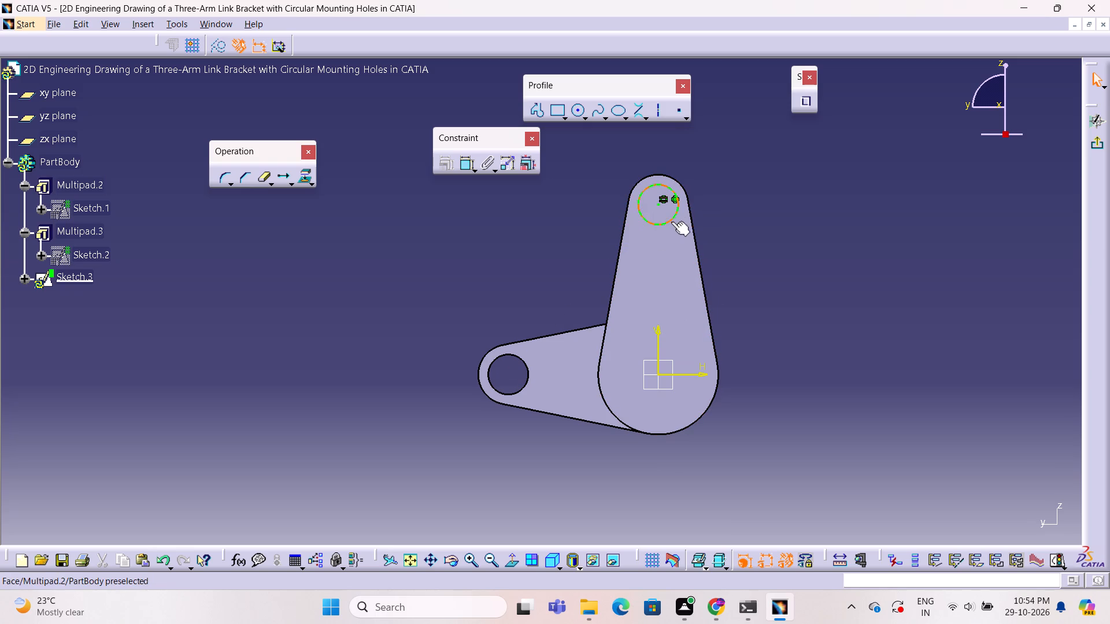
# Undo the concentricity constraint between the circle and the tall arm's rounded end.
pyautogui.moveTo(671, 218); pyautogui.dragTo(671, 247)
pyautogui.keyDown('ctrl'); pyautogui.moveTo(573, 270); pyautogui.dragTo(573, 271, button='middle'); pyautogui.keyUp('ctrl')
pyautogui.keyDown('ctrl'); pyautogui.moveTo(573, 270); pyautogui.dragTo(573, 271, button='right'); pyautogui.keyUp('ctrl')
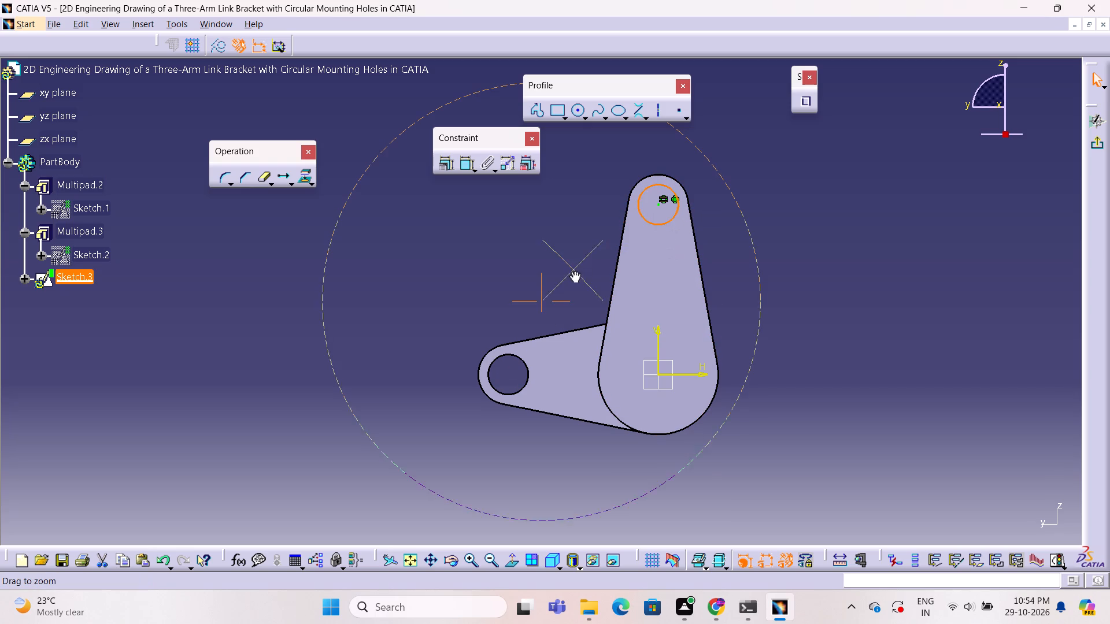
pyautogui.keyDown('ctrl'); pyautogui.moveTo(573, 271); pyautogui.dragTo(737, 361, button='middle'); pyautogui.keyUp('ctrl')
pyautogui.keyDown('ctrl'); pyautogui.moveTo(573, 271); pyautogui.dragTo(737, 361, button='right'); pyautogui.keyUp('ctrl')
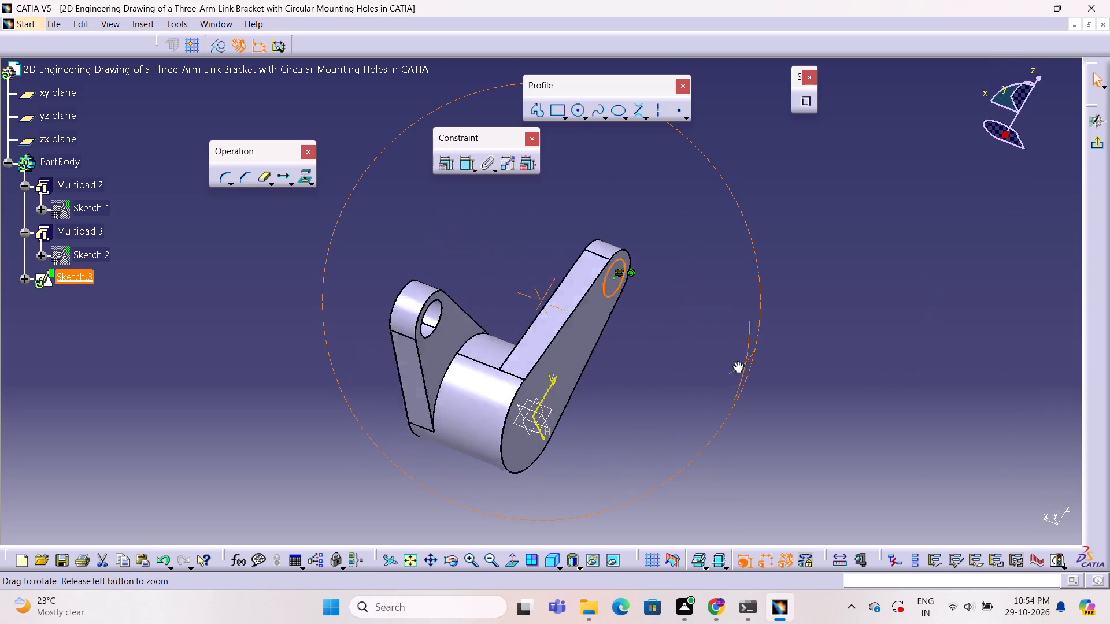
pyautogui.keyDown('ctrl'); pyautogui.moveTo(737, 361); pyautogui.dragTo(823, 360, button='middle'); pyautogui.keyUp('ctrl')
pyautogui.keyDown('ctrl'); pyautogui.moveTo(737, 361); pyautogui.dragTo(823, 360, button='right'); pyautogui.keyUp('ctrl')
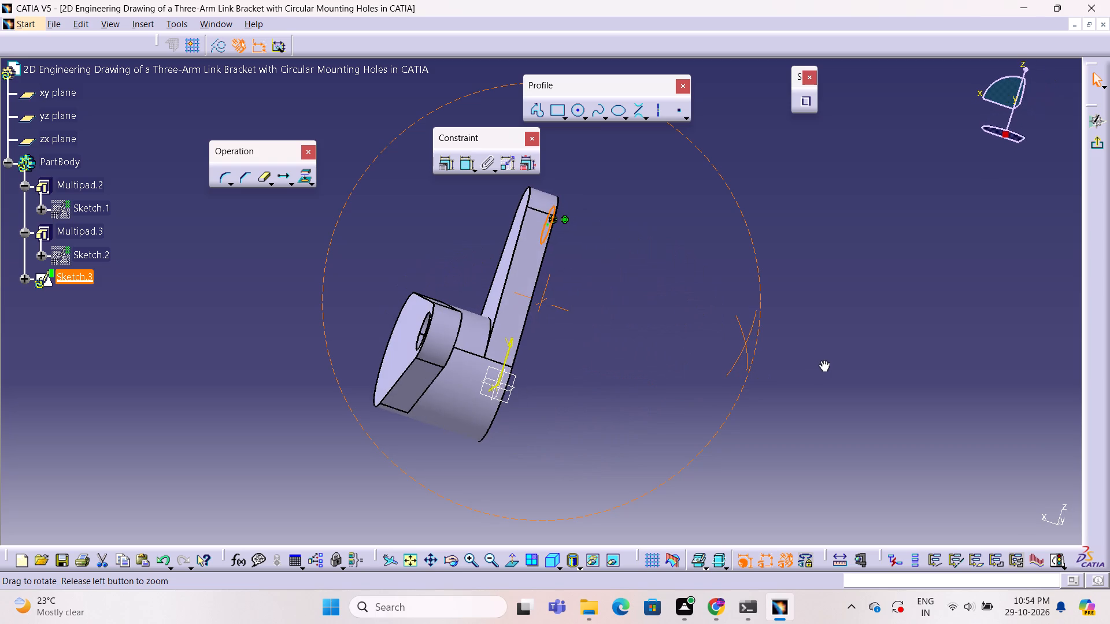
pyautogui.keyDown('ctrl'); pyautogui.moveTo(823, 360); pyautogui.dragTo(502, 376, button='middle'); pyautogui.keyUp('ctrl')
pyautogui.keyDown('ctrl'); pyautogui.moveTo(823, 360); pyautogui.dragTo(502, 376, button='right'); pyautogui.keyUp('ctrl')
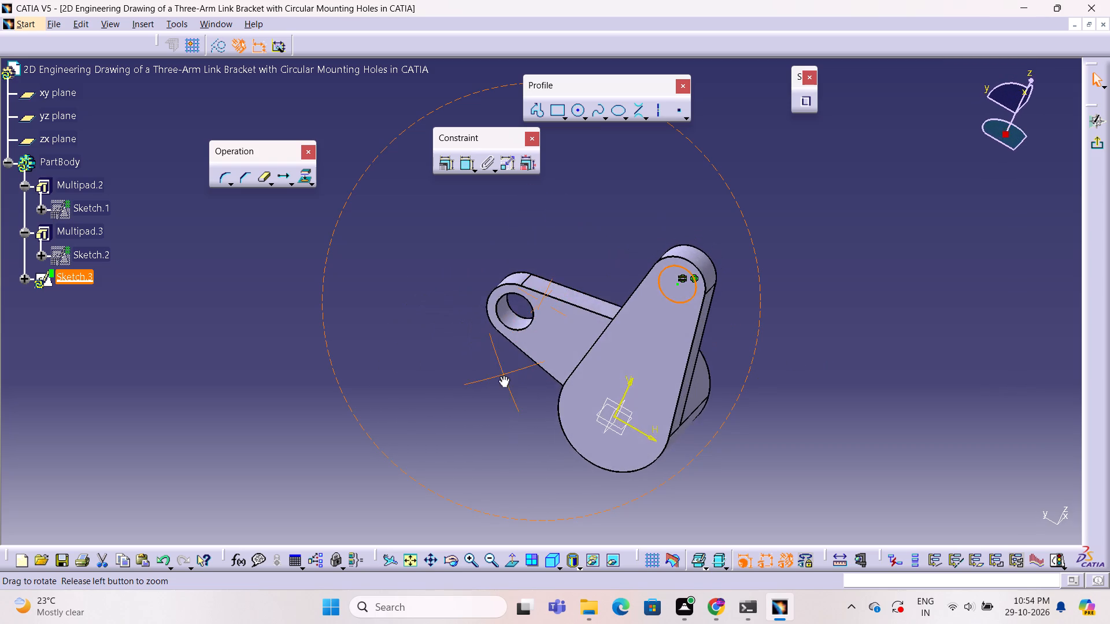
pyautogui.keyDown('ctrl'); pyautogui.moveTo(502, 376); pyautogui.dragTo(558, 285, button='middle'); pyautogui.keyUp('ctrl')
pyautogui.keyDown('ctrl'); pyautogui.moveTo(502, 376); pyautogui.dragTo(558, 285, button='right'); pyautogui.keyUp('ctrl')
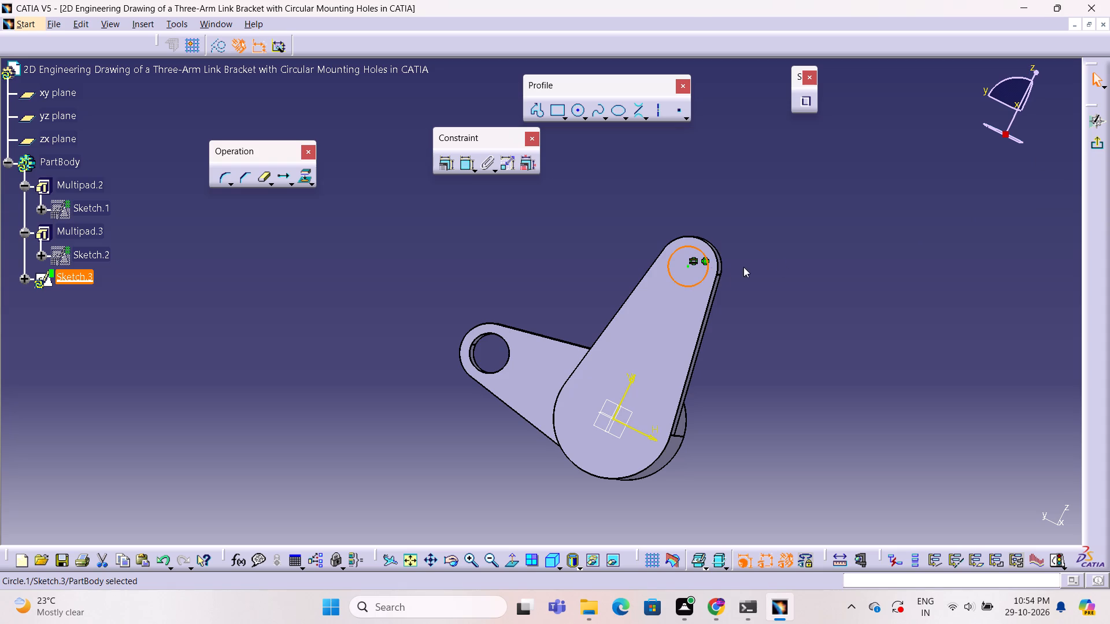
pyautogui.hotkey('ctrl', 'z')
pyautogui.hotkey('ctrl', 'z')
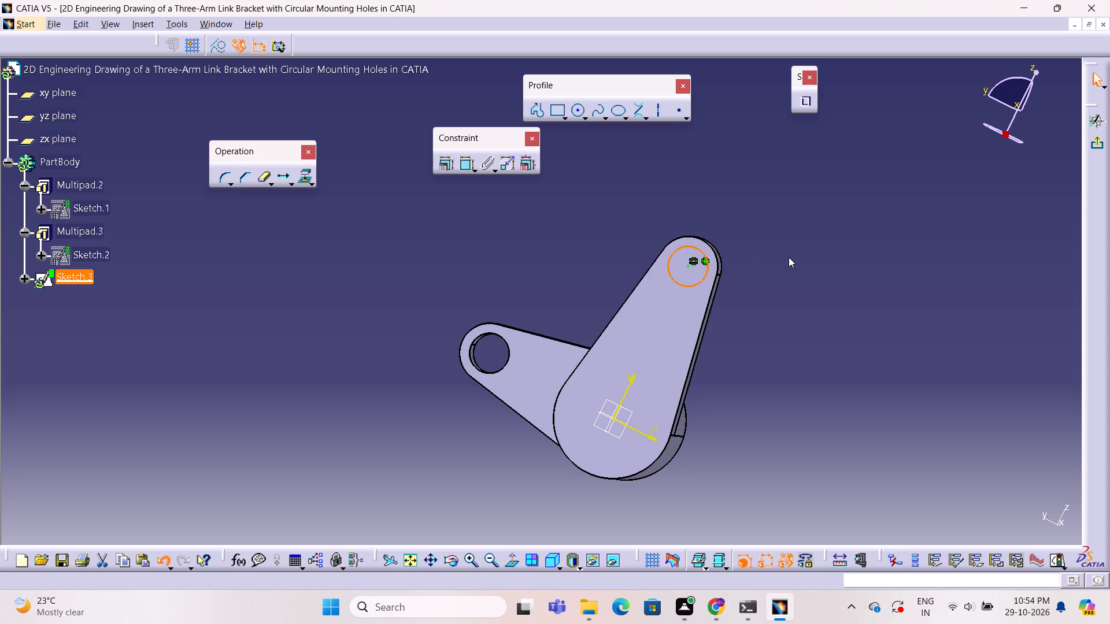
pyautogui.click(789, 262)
# Dimension the distance from the circle's centre to the horizontal sketch axis and set it to 85 mm.
pyautogui.keyDown('ctrl'); pyautogui.moveTo(783, 281); pyautogui.dragTo(794, 263, button='middle'); pyautogui.keyUp('ctrl')
pyautogui.keyDown('ctrl'); pyautogui.scroll(-1, 783, 281); pyautogui.keyUp('ctrl')
pyautogui.click(465, 167)
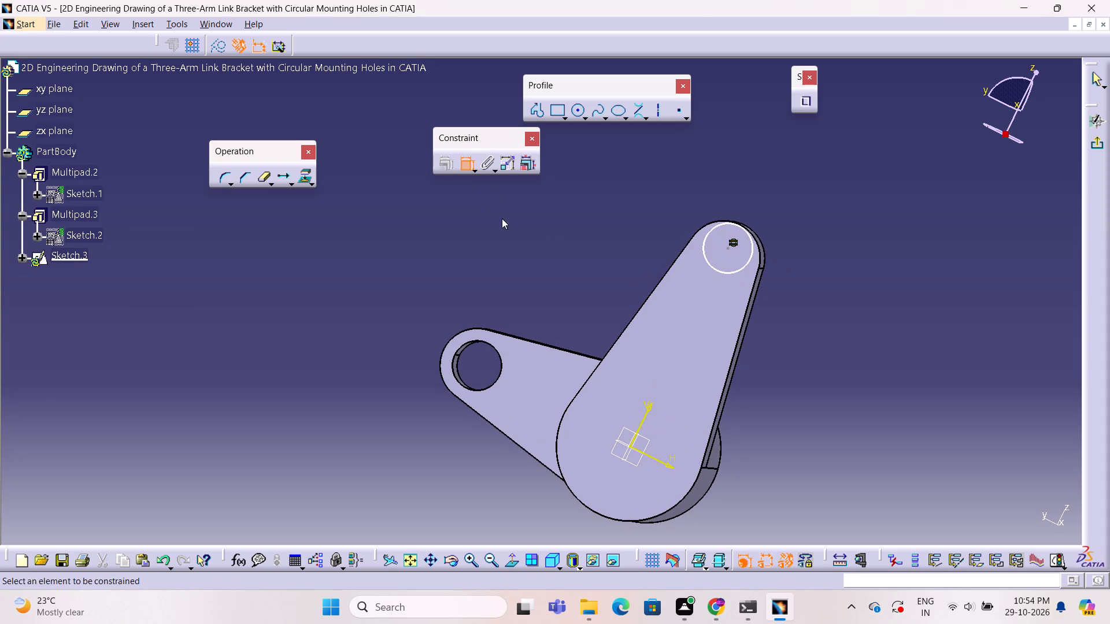
pyautogui.click(728, 248)
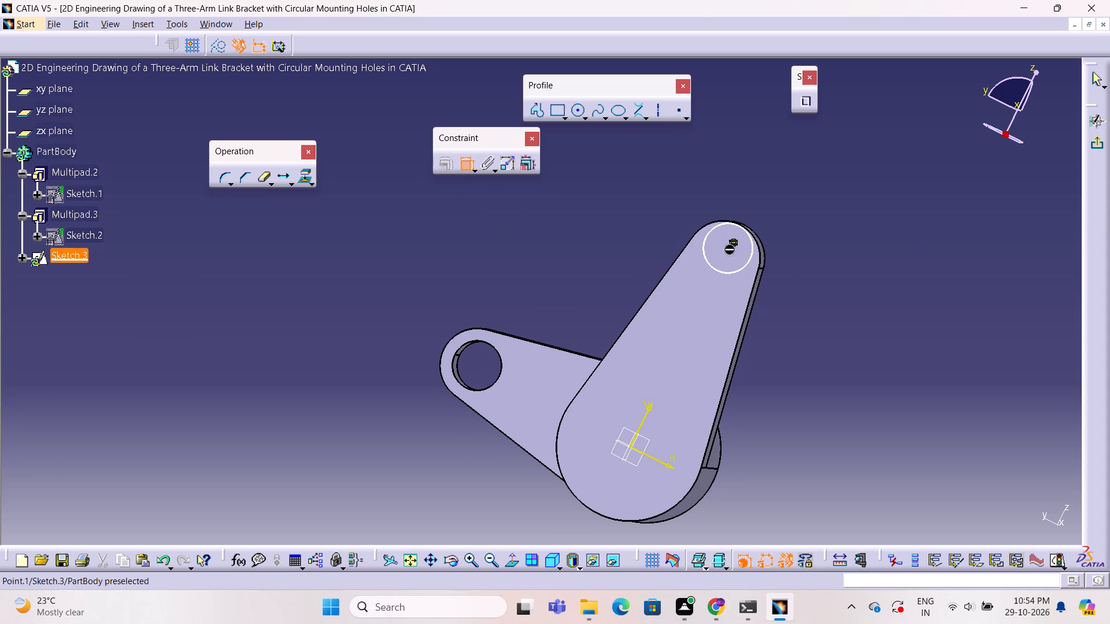
pyautogui.click(629, 448)
pyautogui.click(780, 405)
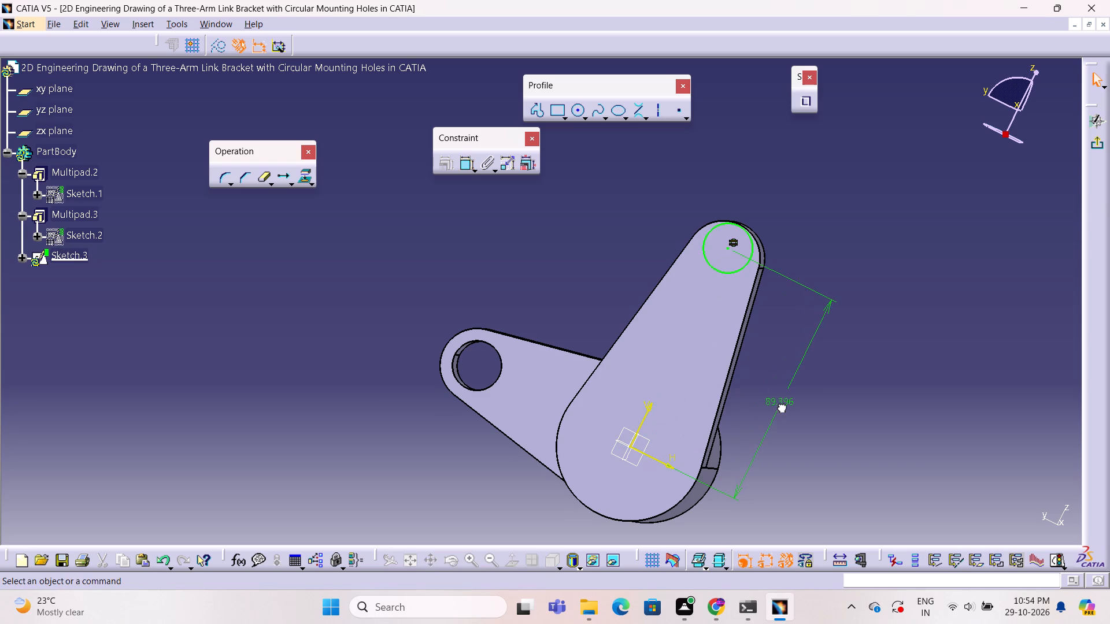
pyautogui.click(782, 402)
pyautogui.click(782, 402)
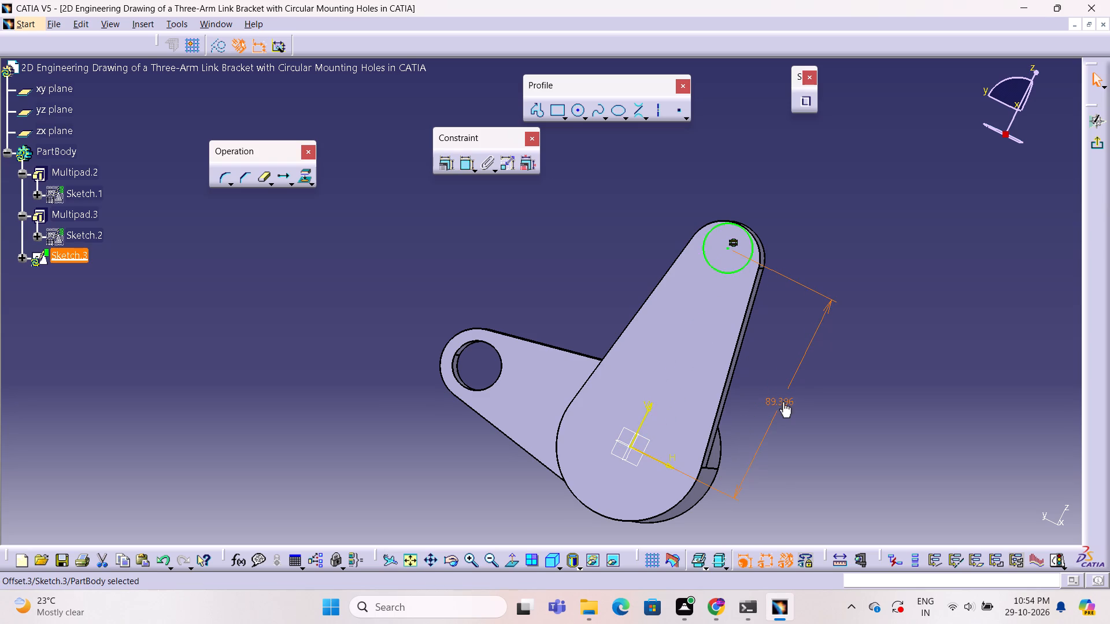
pyautogui.doubleClick(782, 402)
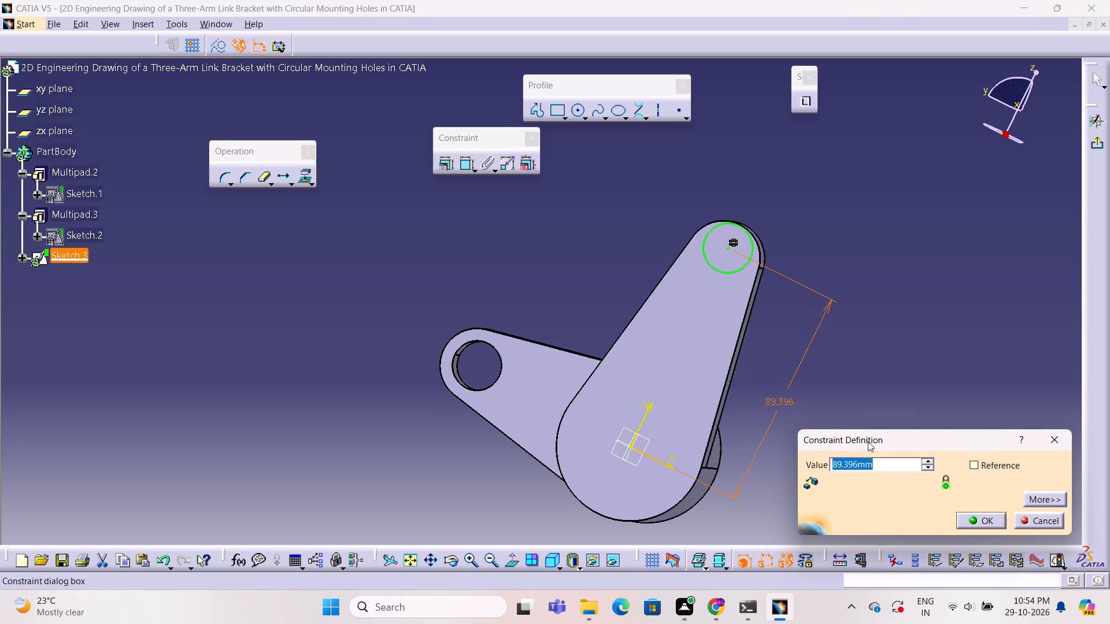
pyautogui.press('8')
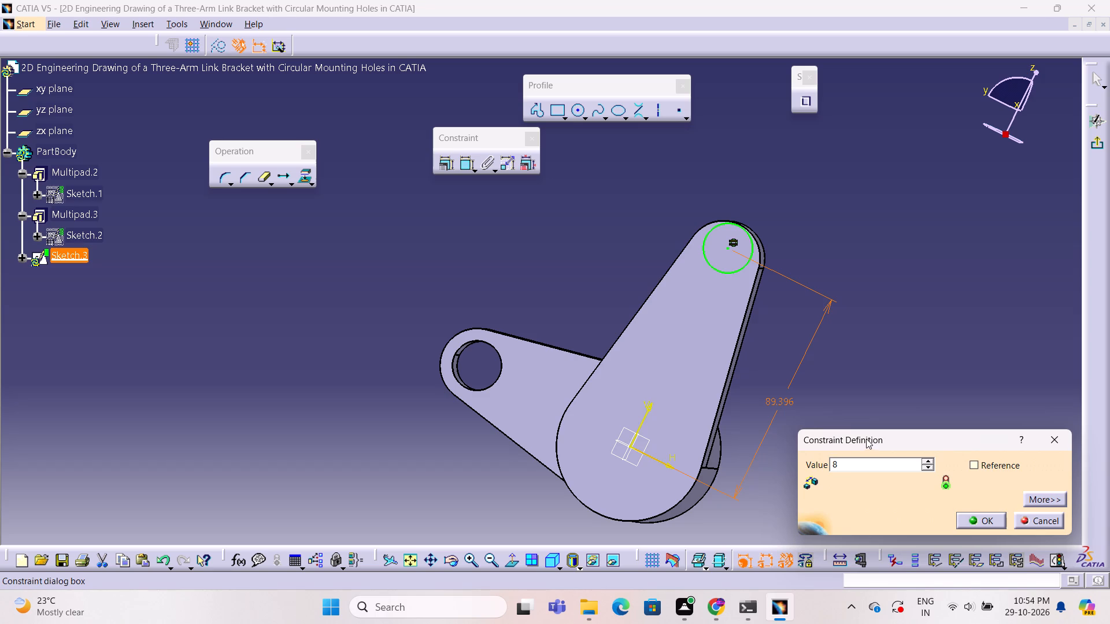
pyautogui.press('0')
pyautogui.press('BackSpace')
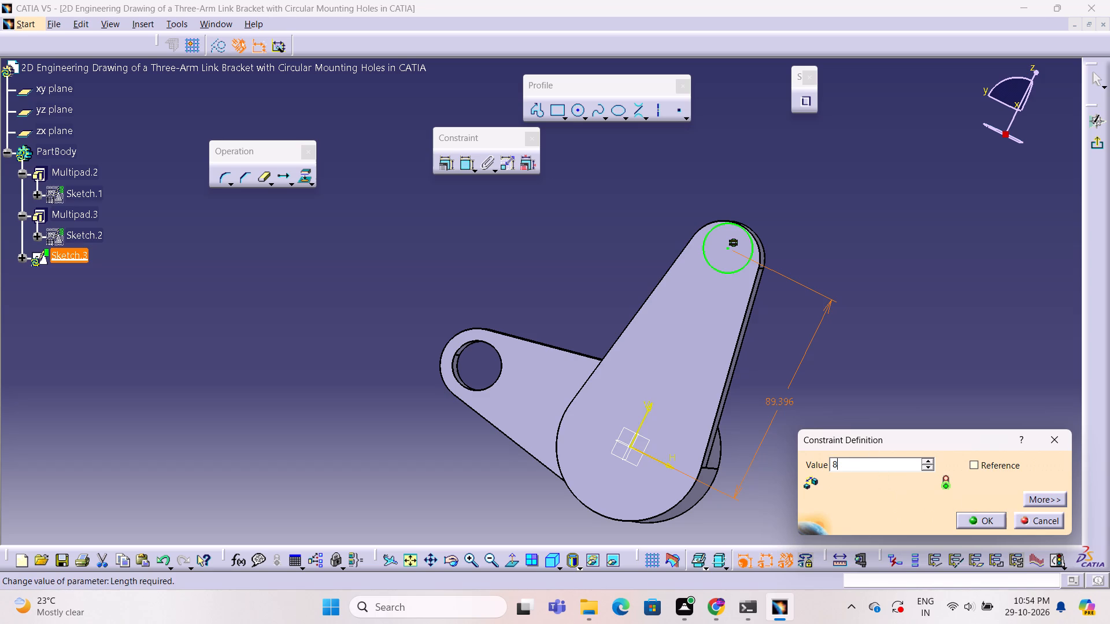
pyautogui.press('5')
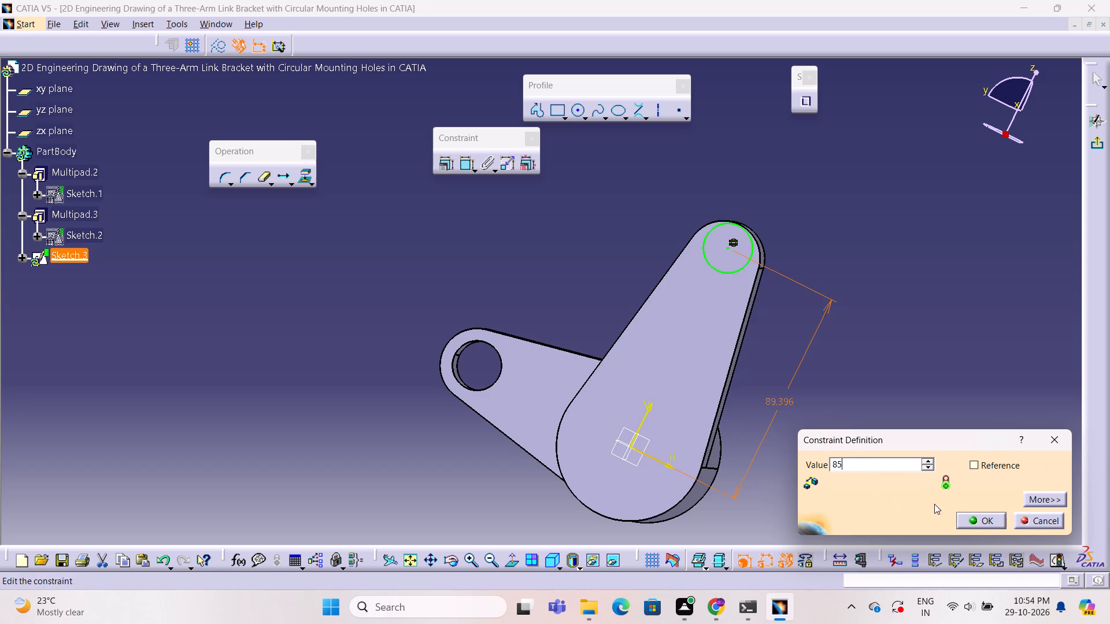
pyautogui.click(975, 517)
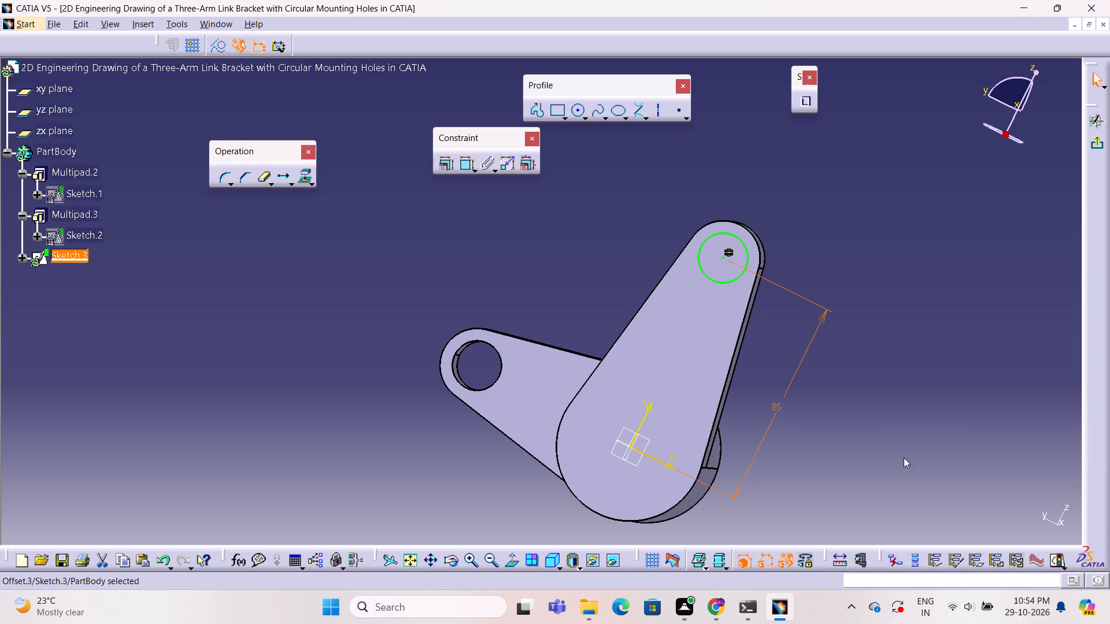
pyautogui.click(904, 458)
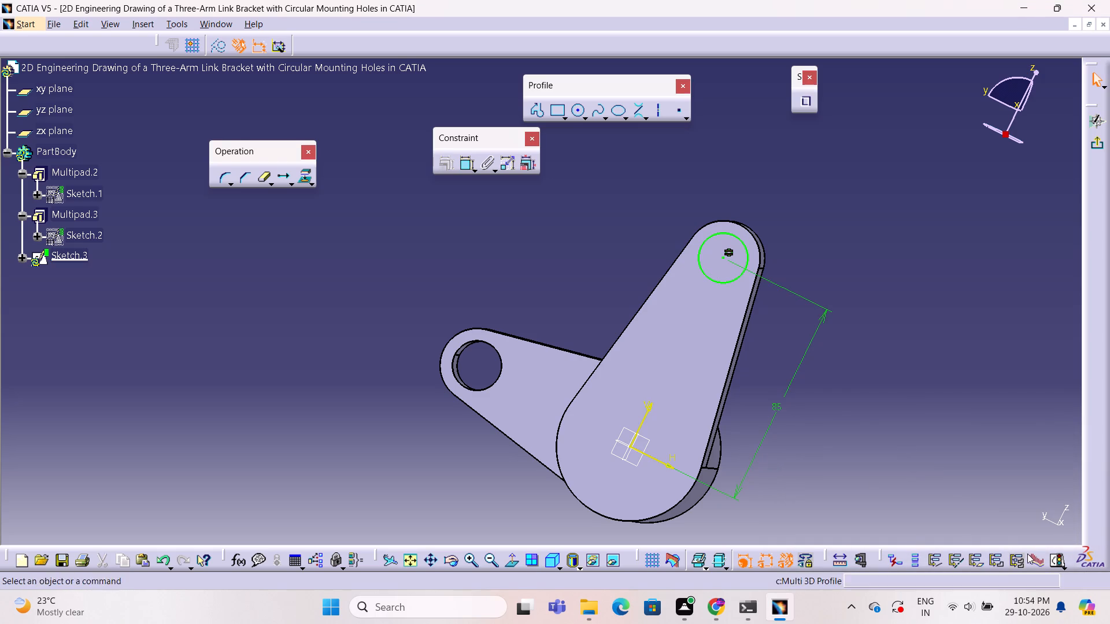
# Check the sketch's solving status, and review the constraint diagnostic and geometry checks in Sketch Analysis.
pyautogui.click(1050, 555)
pyautogui.click(1055, 500)
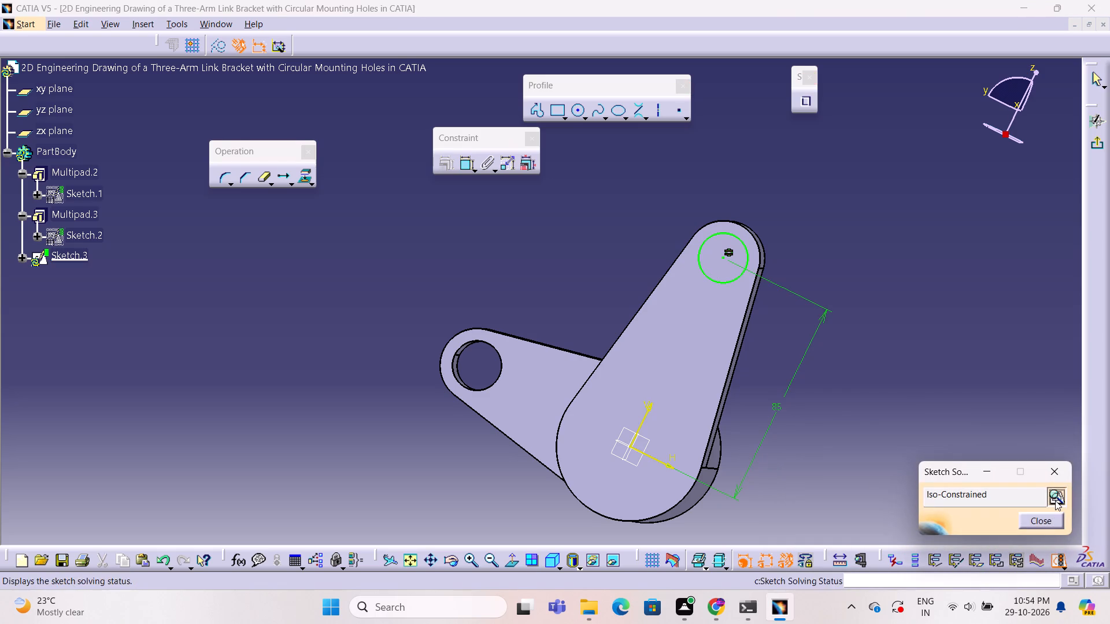
pyautogui.scroll(-1, 226, 372)
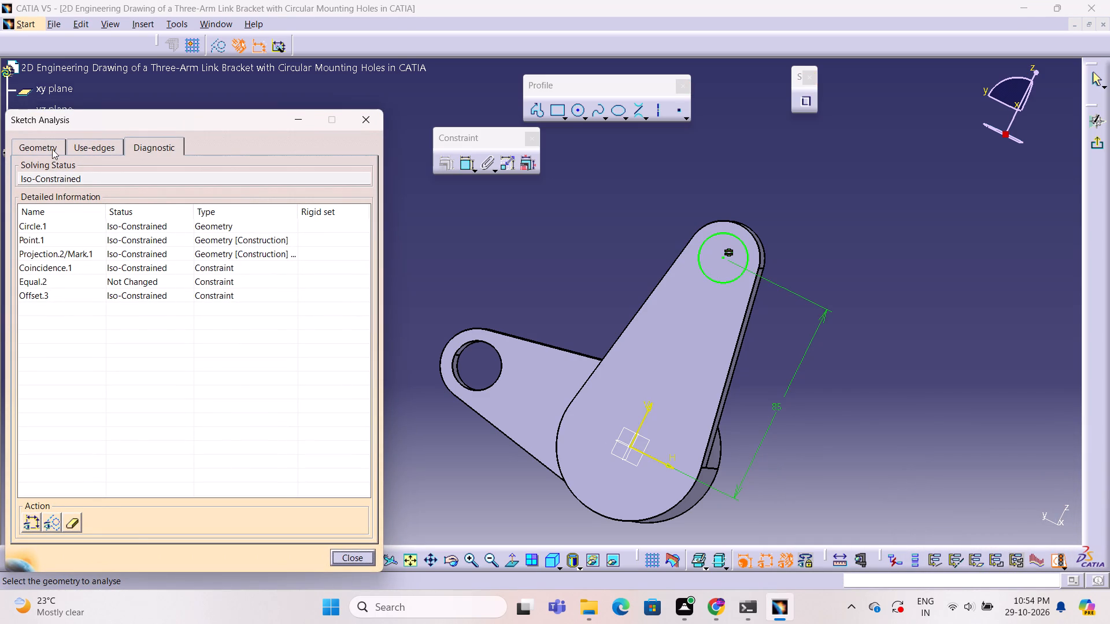
pyautogui.click(51, 148)
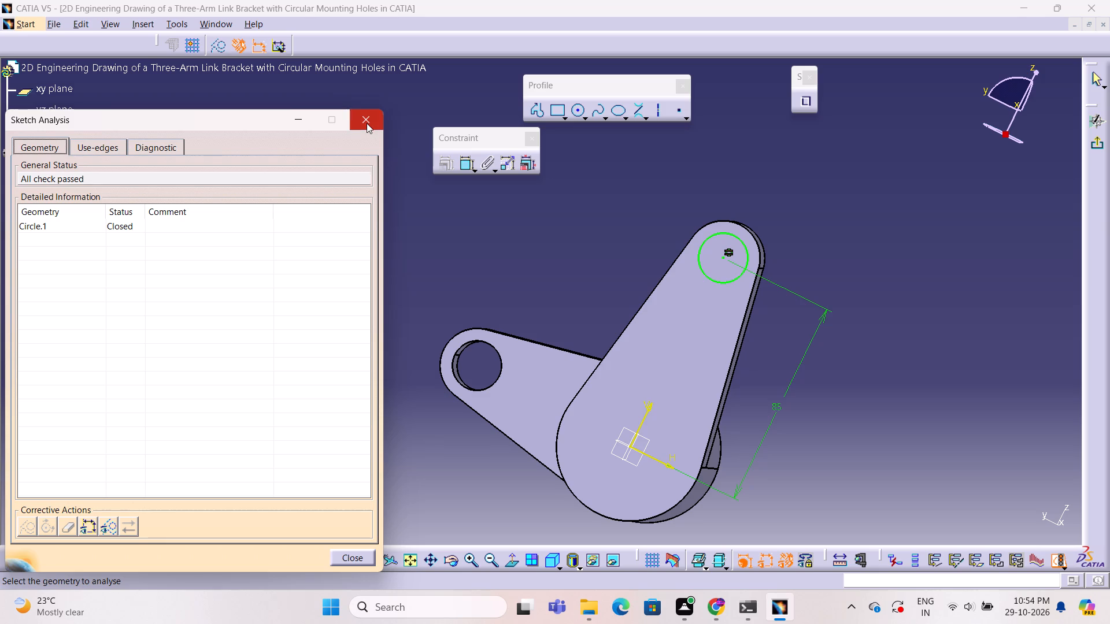
pyautogui.click(367, 123)
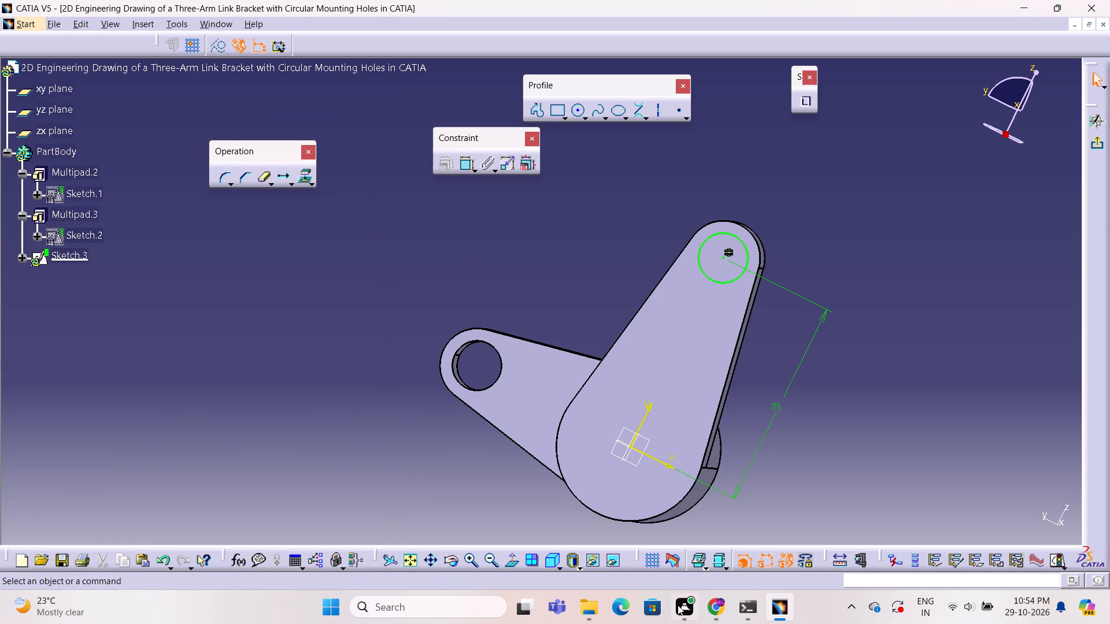
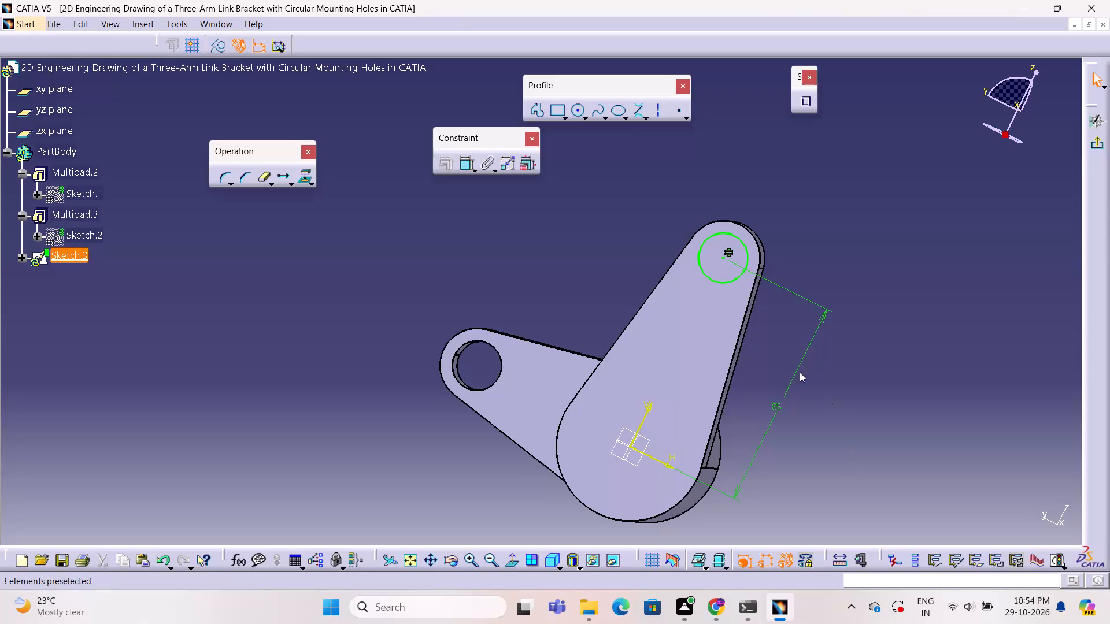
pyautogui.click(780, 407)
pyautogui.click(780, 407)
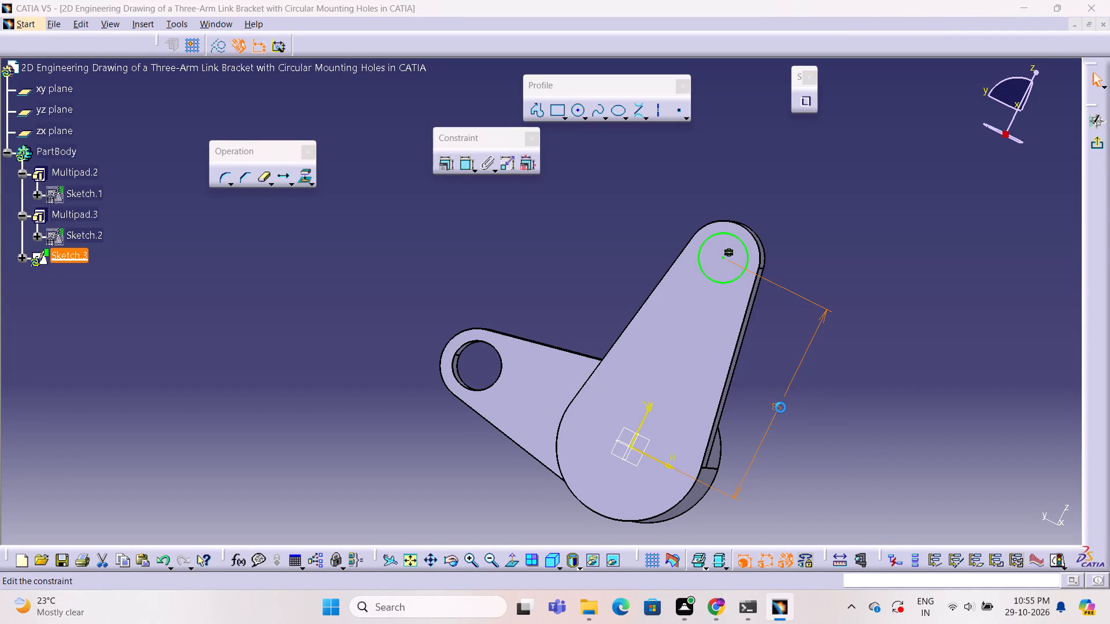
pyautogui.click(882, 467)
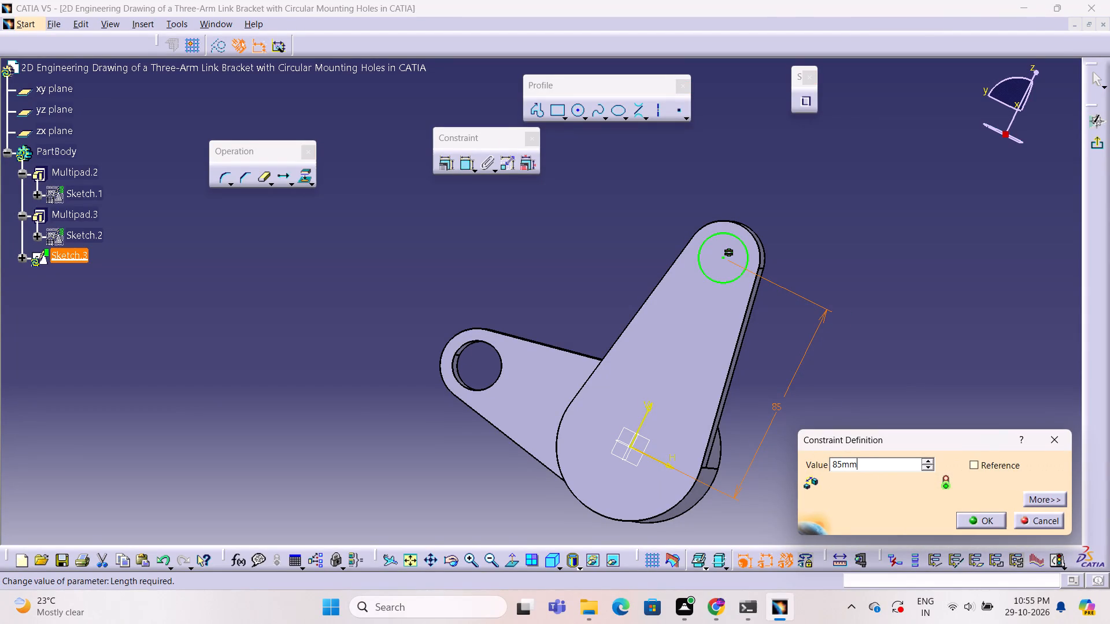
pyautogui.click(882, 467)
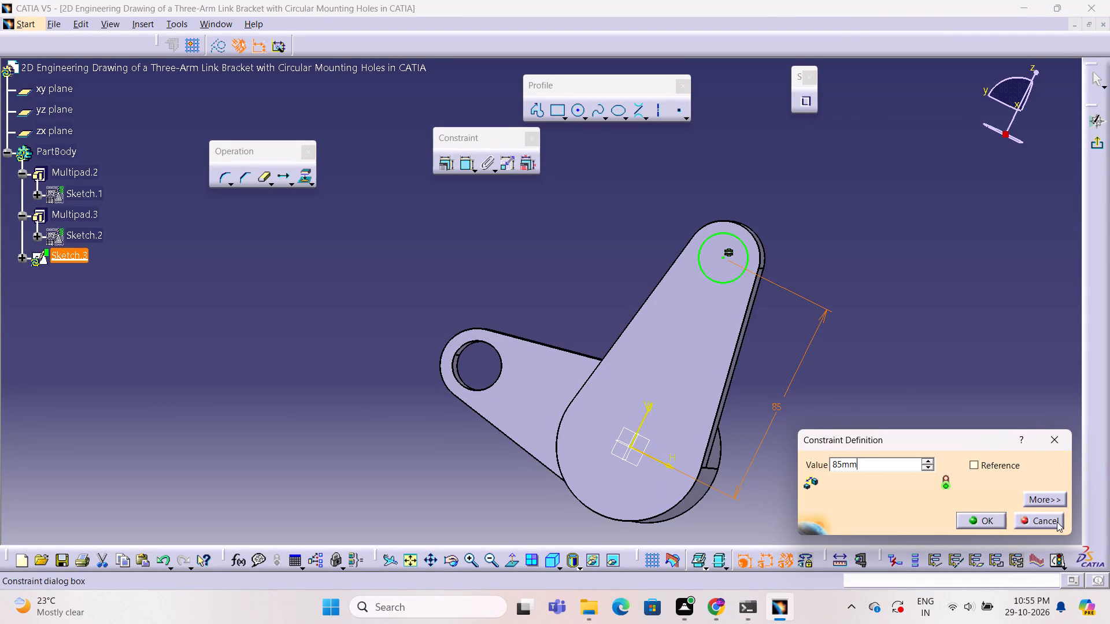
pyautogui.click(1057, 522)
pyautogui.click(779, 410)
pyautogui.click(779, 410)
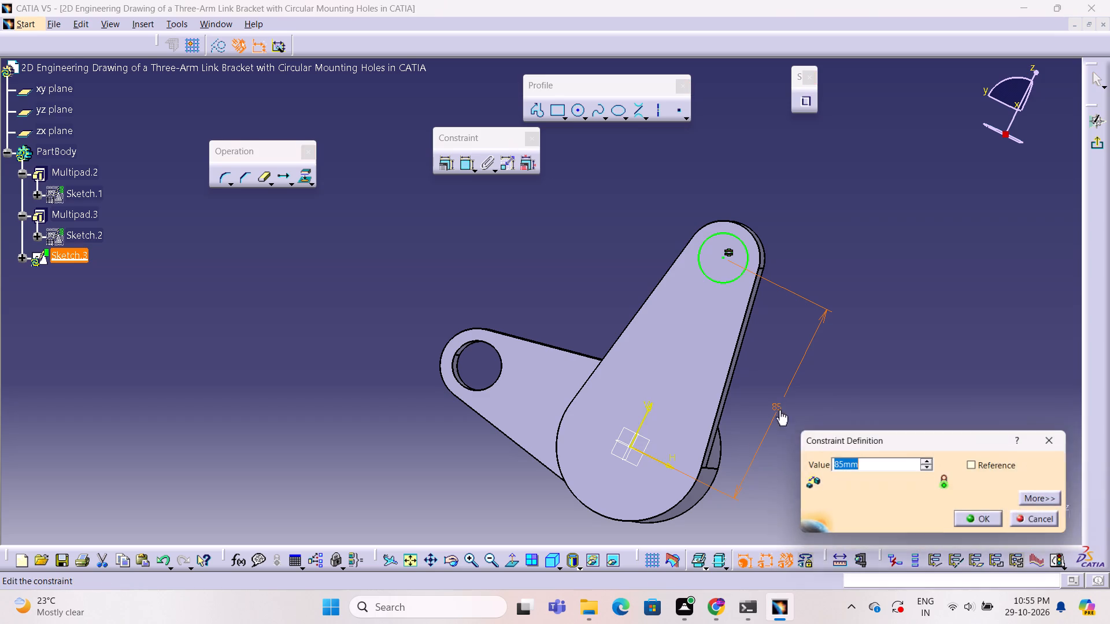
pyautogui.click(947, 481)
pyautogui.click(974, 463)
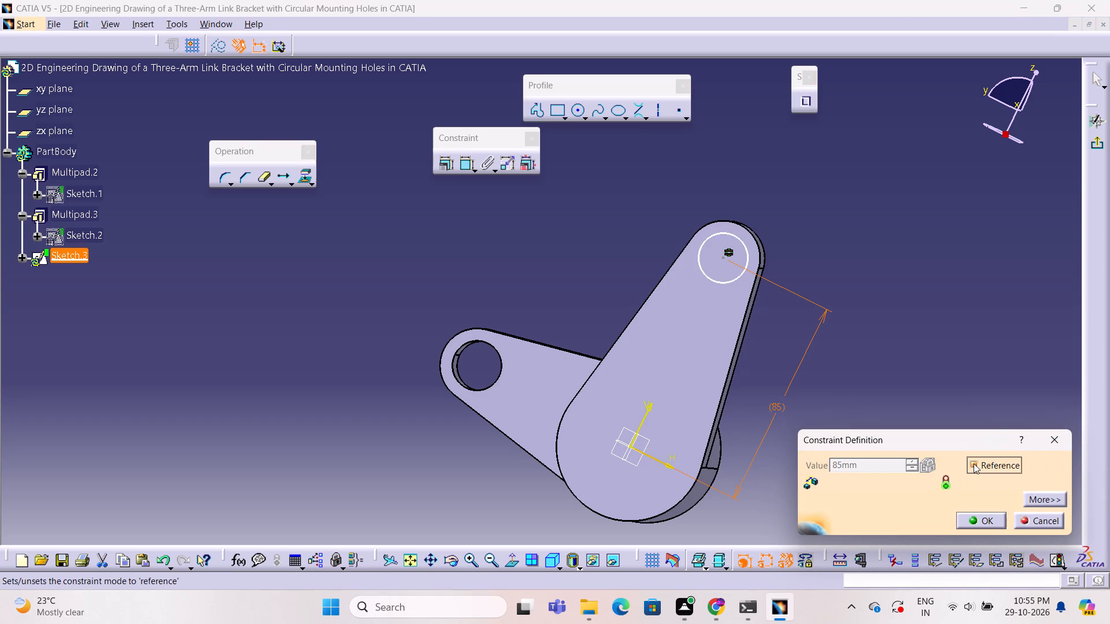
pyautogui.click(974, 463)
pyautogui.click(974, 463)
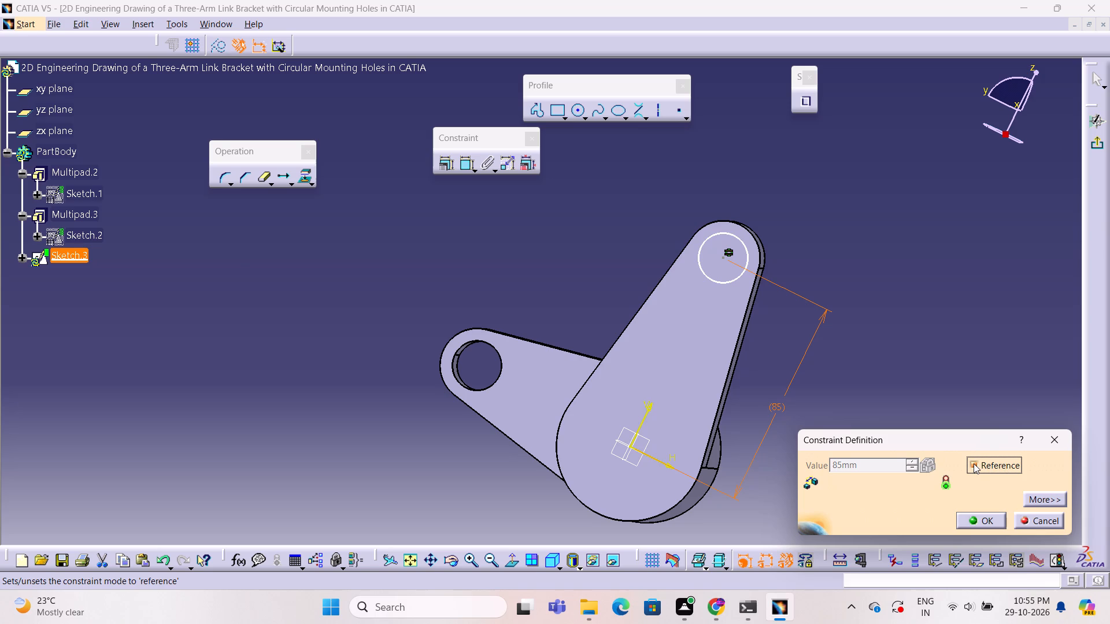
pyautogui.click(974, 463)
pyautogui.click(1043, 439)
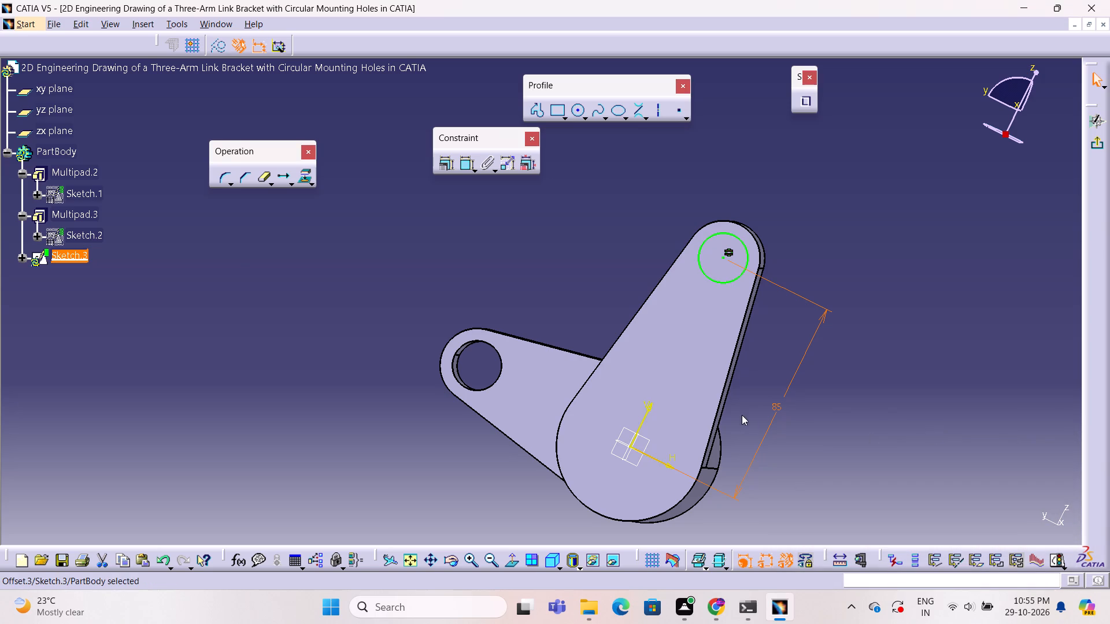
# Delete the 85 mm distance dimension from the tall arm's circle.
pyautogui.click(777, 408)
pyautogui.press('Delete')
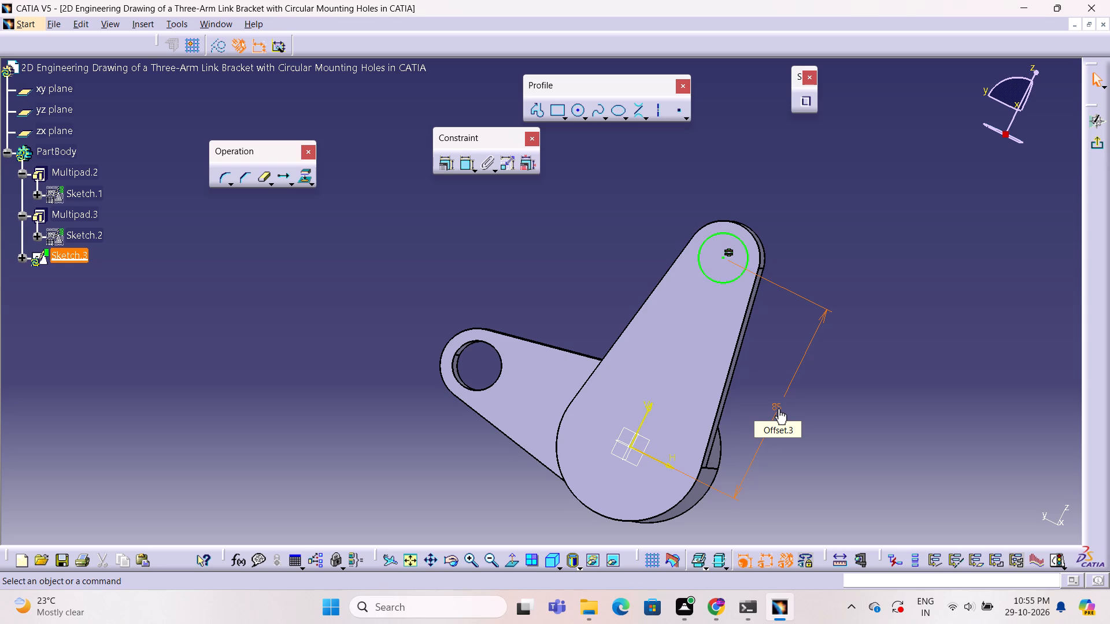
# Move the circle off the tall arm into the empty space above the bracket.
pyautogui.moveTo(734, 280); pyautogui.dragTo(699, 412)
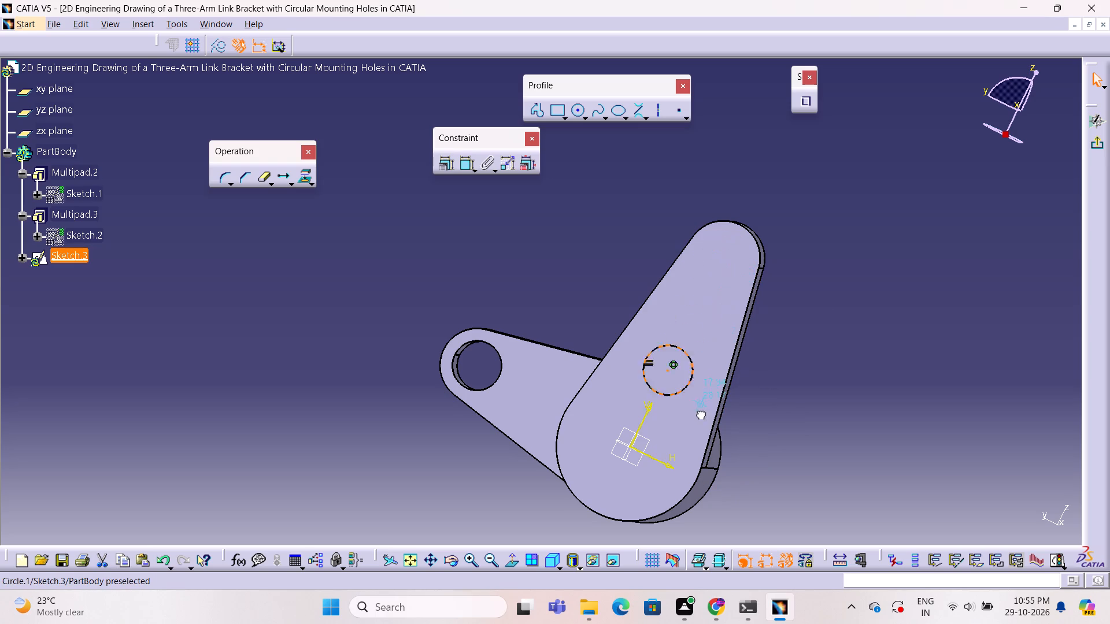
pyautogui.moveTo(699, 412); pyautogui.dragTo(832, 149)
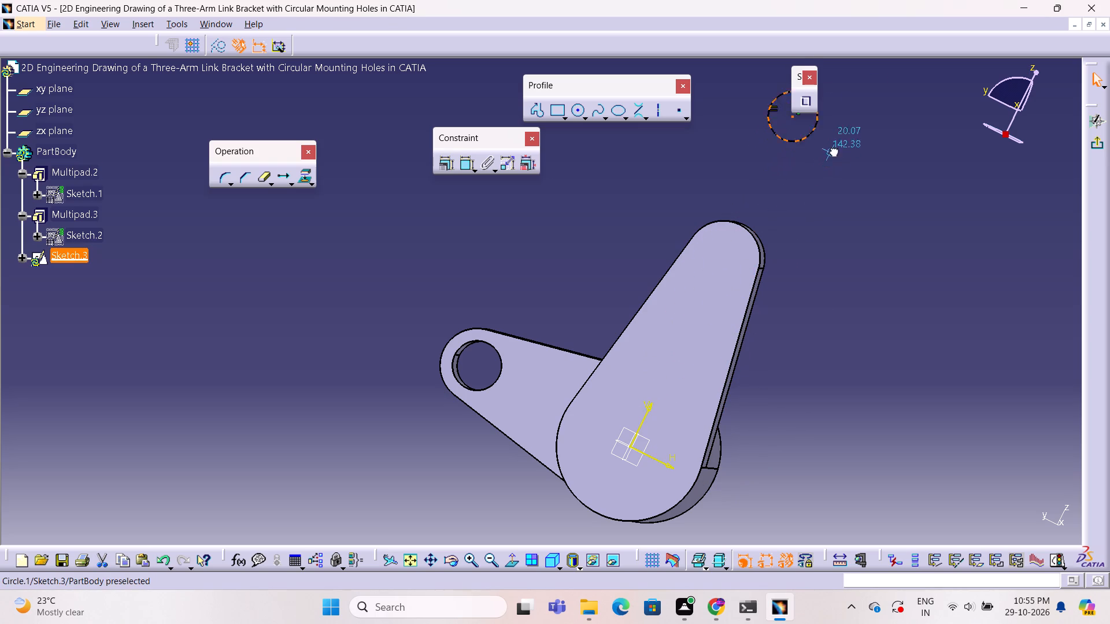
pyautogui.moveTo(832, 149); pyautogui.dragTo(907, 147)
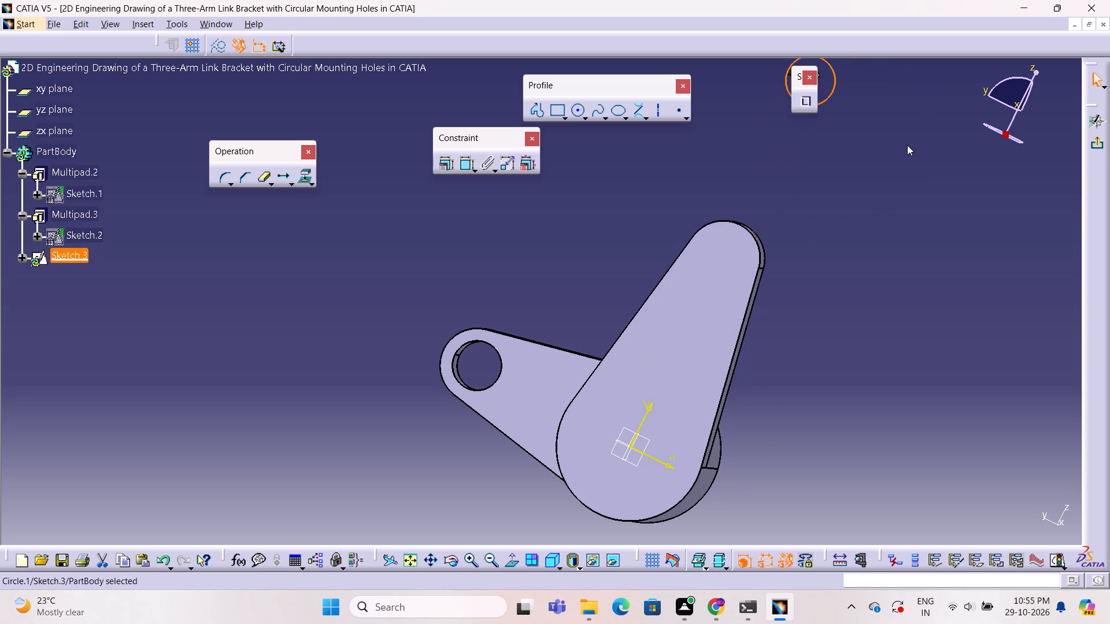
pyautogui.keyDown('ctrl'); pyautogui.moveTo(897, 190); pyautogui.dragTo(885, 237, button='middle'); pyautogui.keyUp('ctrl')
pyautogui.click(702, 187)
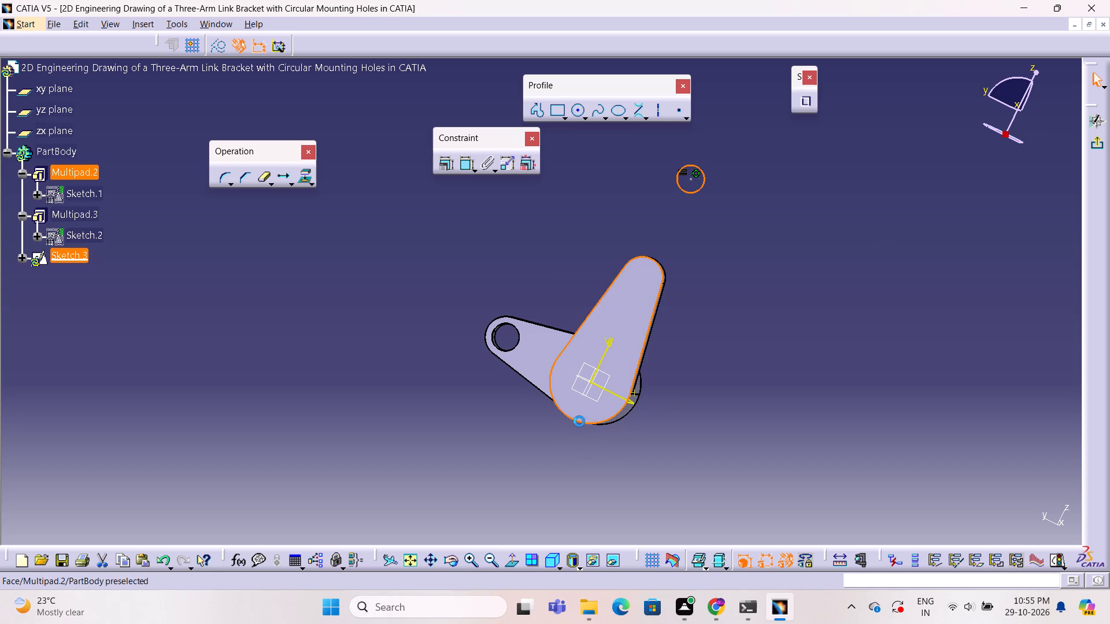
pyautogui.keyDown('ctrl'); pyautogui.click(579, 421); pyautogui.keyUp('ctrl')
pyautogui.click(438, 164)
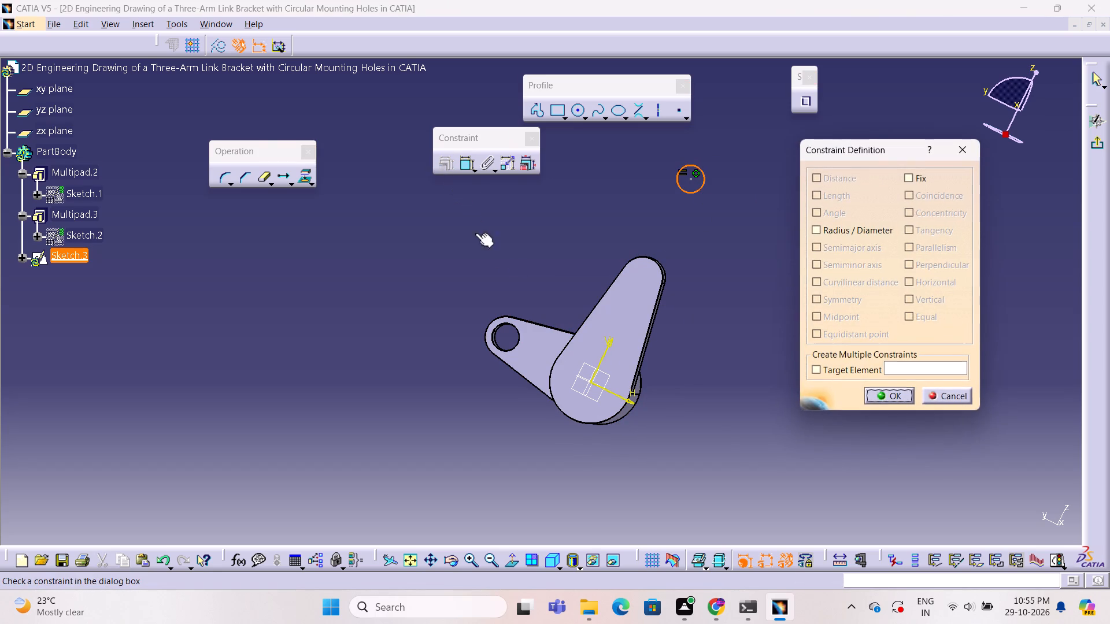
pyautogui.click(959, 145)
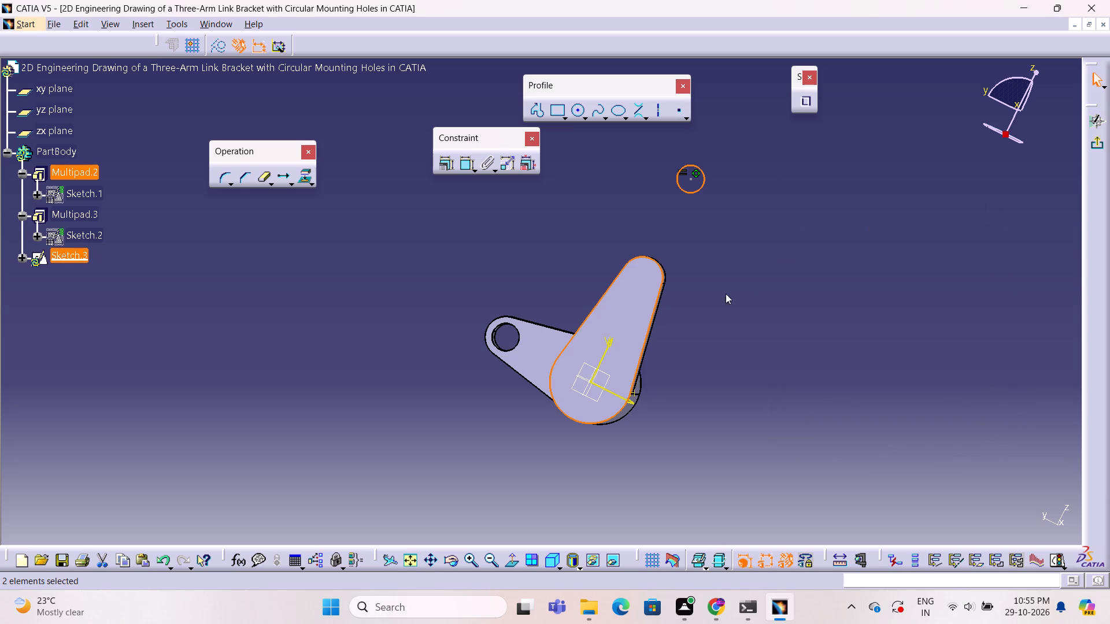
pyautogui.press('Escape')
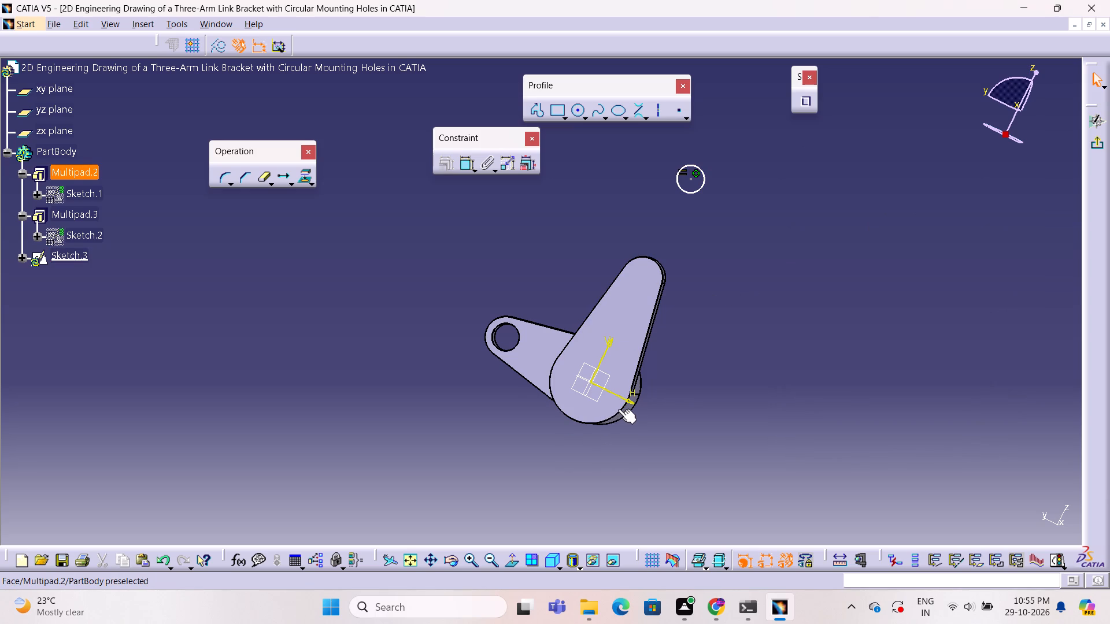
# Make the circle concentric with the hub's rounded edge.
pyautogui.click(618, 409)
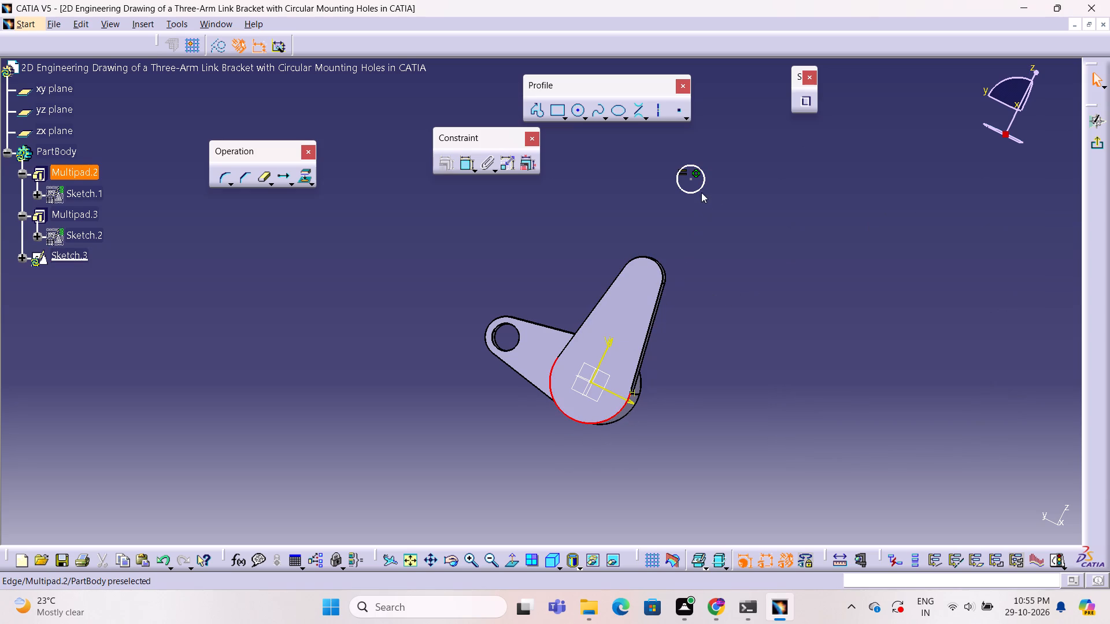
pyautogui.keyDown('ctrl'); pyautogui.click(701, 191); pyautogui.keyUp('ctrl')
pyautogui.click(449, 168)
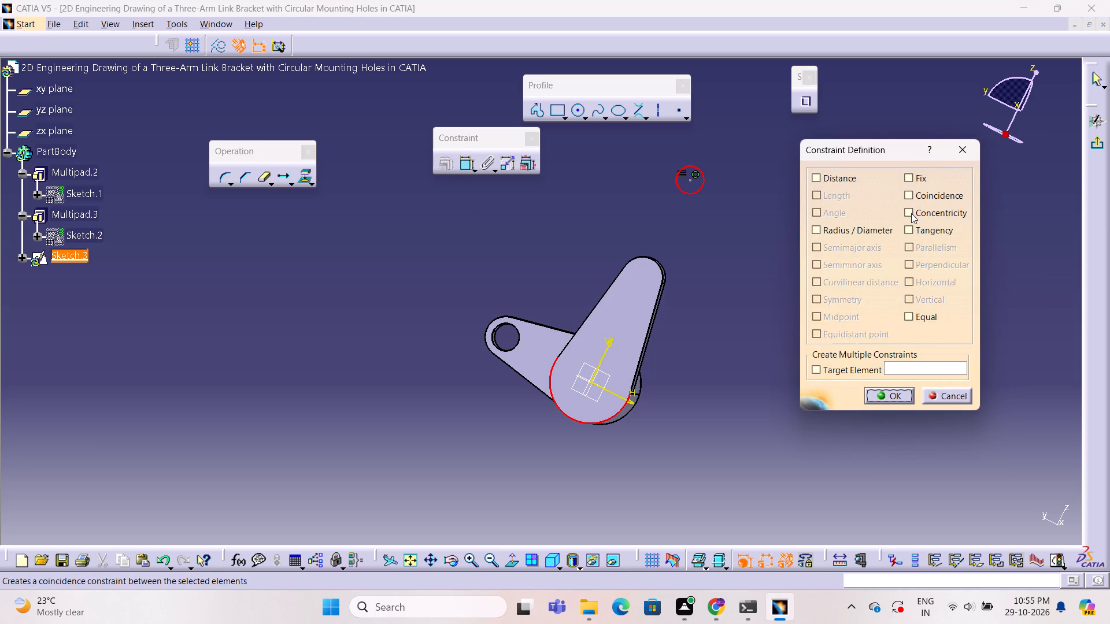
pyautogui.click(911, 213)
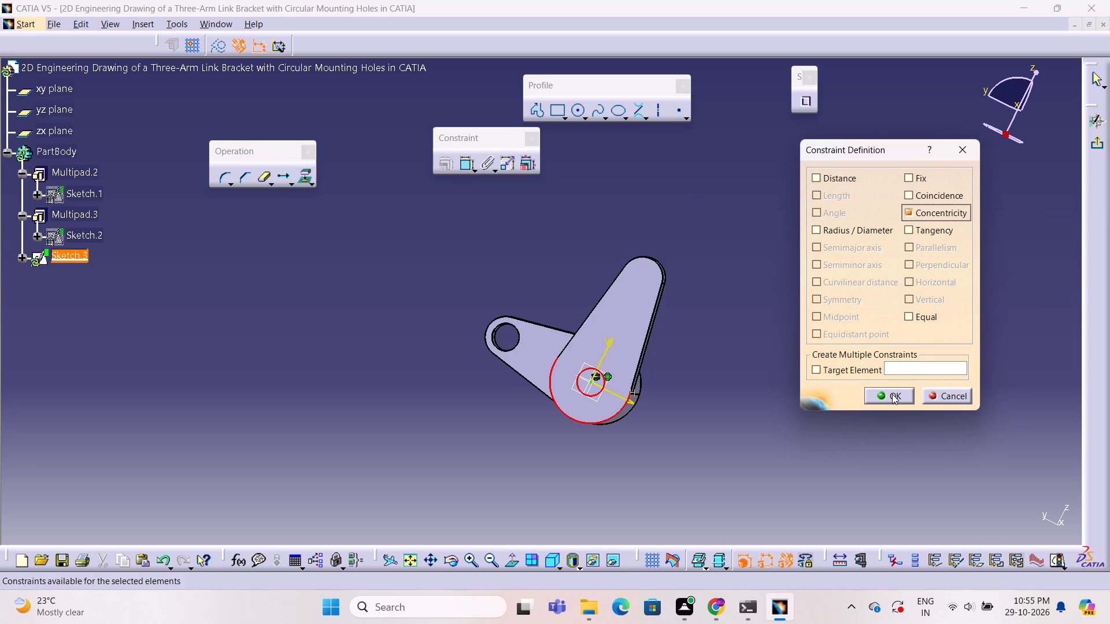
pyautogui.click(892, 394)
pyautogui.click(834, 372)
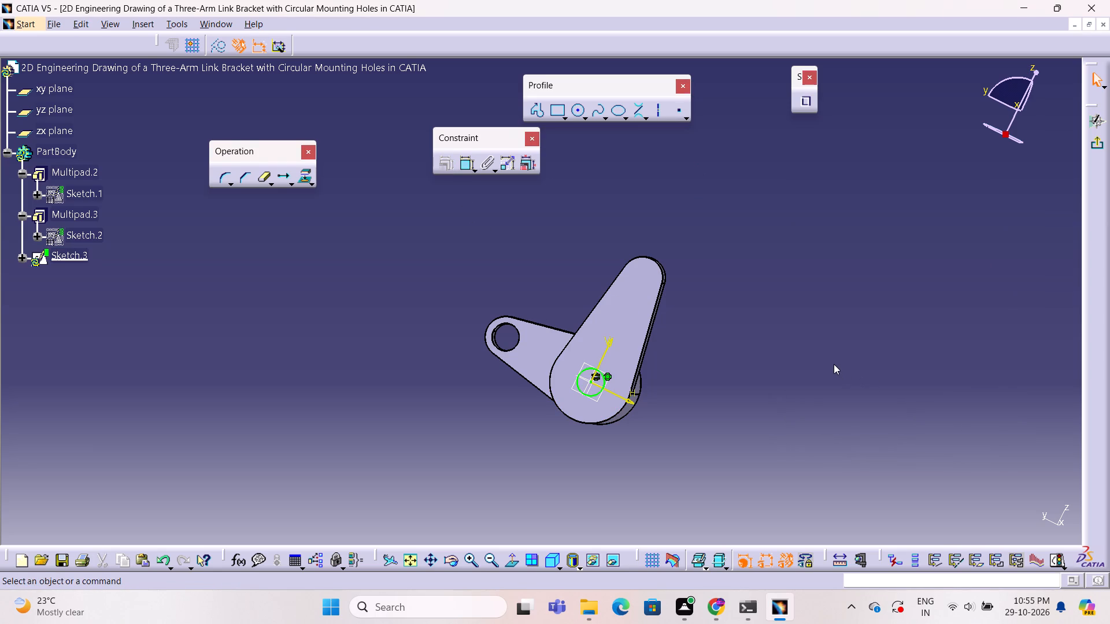
# Delete the circle at the centre of the hub.
pyautogui.keyDown('ctrl'); pyautogui.moveTo(834, 364); pyautogui.dragTo(419, 474, button='middle'); pyautogui.keyUp('ctrl')
pyautogui.keyDown('ctrl'); pyautogui.moveTo(834, 364); pyautogui.dragTo(419, 474, button='right'); pyautogui.keyUp('ctrl')
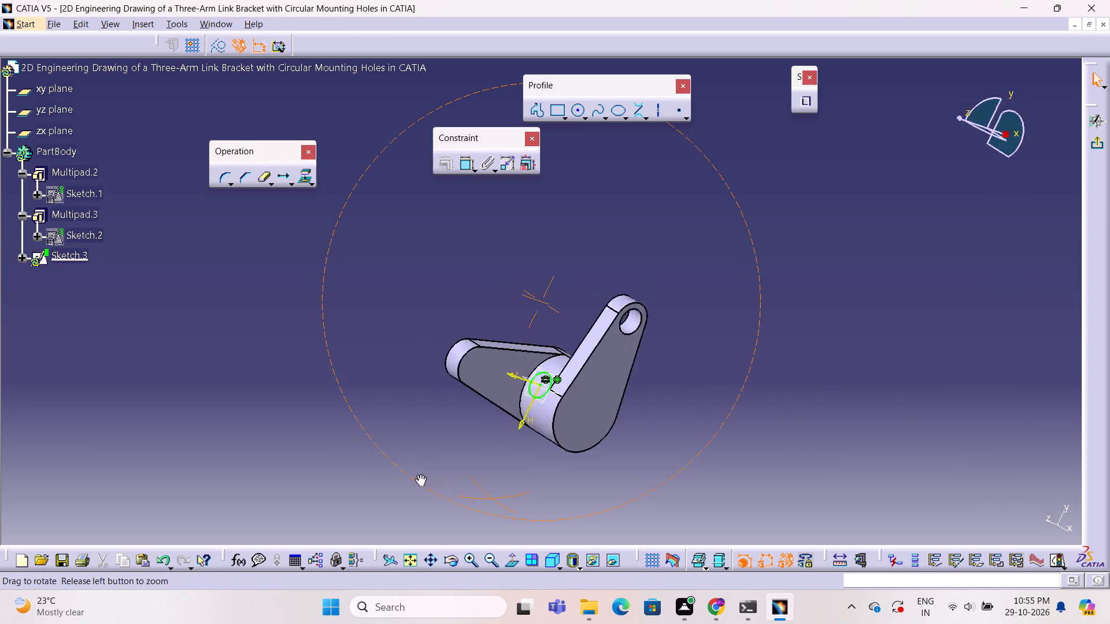
pyautogui.keyDown('ctrl'); pyautogui.moveTo(419, 474); pyautogui.dragTo(736, 381, button='middle'); pyautogui.keyUp('ctrl')
pyautogui.keyDown('ctrl'); pyautogui.moveTo(419, 474); pyautogui.dragTo(479, 369, button='right'); pyautogui.keyUp('ctrl')
pyautogui.keyDown('ctrl'); pyautogui.moveTo(431, 337); pyautogui.dragTo(442, 317, button='middle'); pyautogui.keyUp('ctrl')
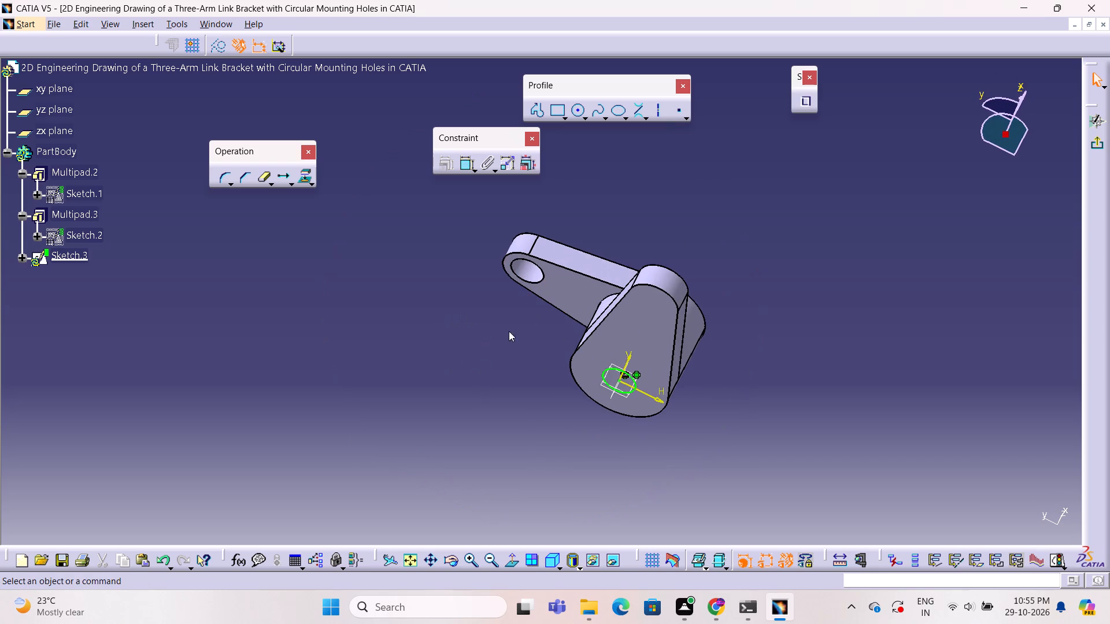
pyautogui.keyDown('ctrl'); pyautogui.moveTo(755, 231); pyautogui.dragTo(748, 241, button='middle'); pyautogui.keyUp('ctrl')
pyautogui.keyDown('ctrl'); pyautogui.moveTo(750, 239); pyautogui.dragTo(751, 241, button='middle'); pyautogui.keyUp('ctrl')
pyautogui.keyDown('ctrl'); pyautogui.moveTo(750, 239); pyautogui.dragTo(751, 241, button='right'); pyautogui.keyUp('ctrl')
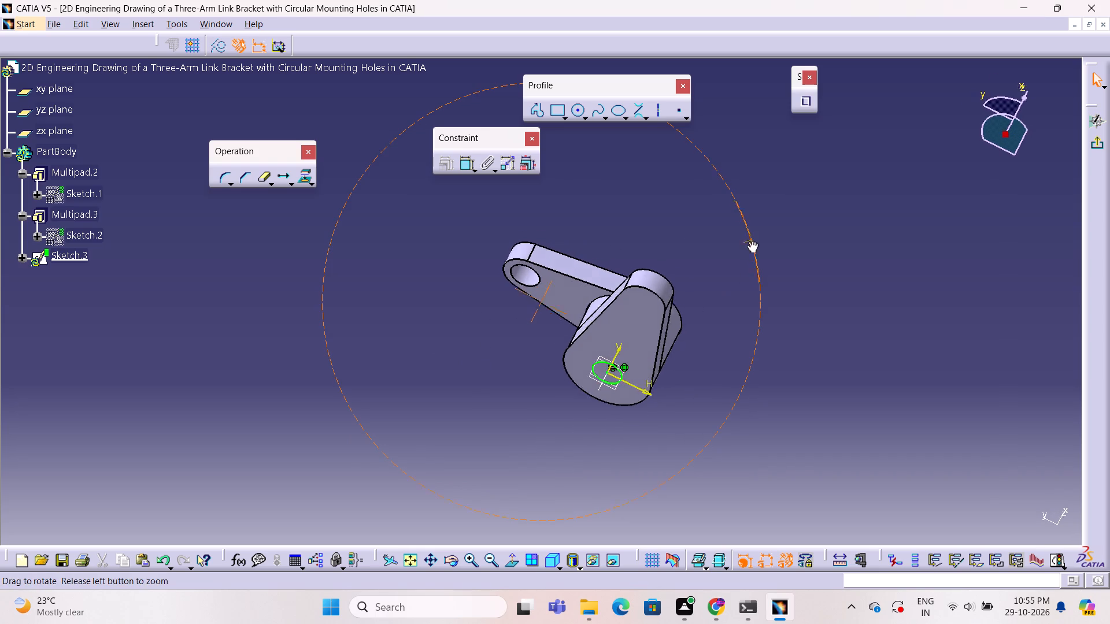
pyautogui.keyDown('ctrl'); pyautogui.moveTo(751, 241); pyautogui.dragTo(768, 179, button='middle'); pyautogui.keyUp('ctrl')
pyautogui.keyDown('ctrl'); pyautogui.moveTo(751, 241); pyautogui.dragTo(683, 227, button='right'); pyautogui.keyUp('ctrl')
pyautogui.moveTo(686, 227); pyautogui.dragTo(694, 230, button='right')
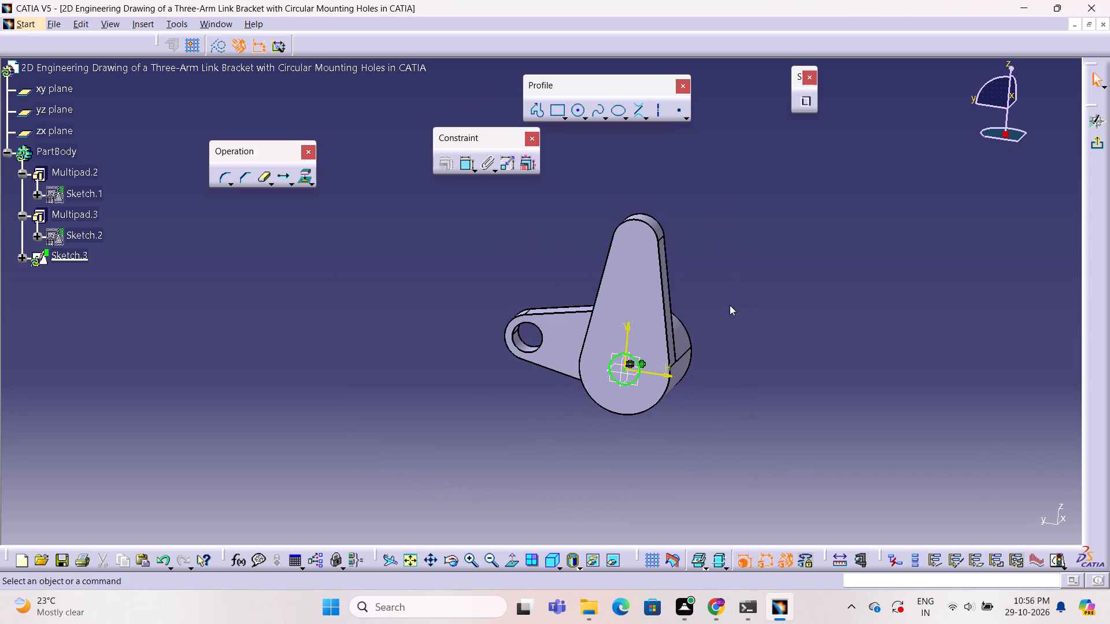
pyautogui.click(633, 358)
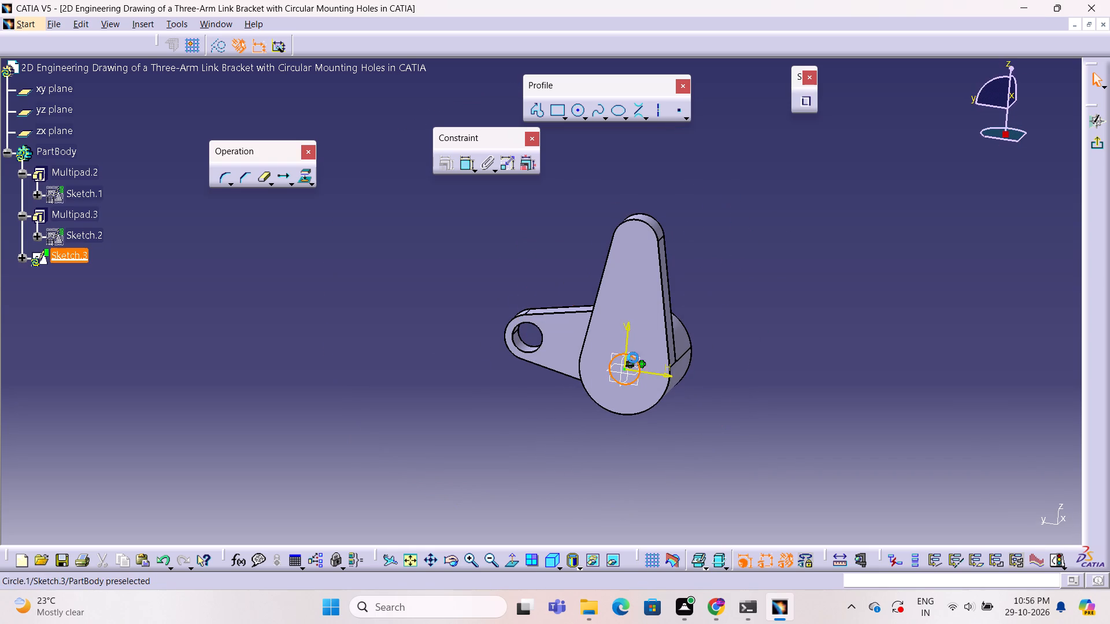
pyautogui.press('Delete')
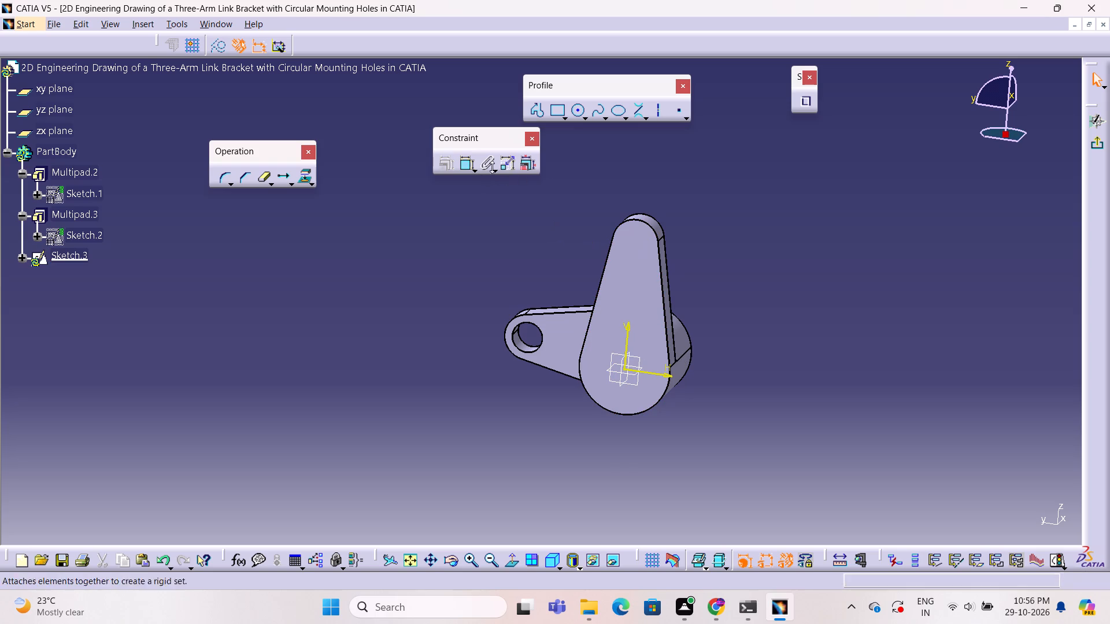
# Draw a new circle inside the tall arm's rounded end, centred on the vertical sketch axis.
pyautogui.click(510, 560)
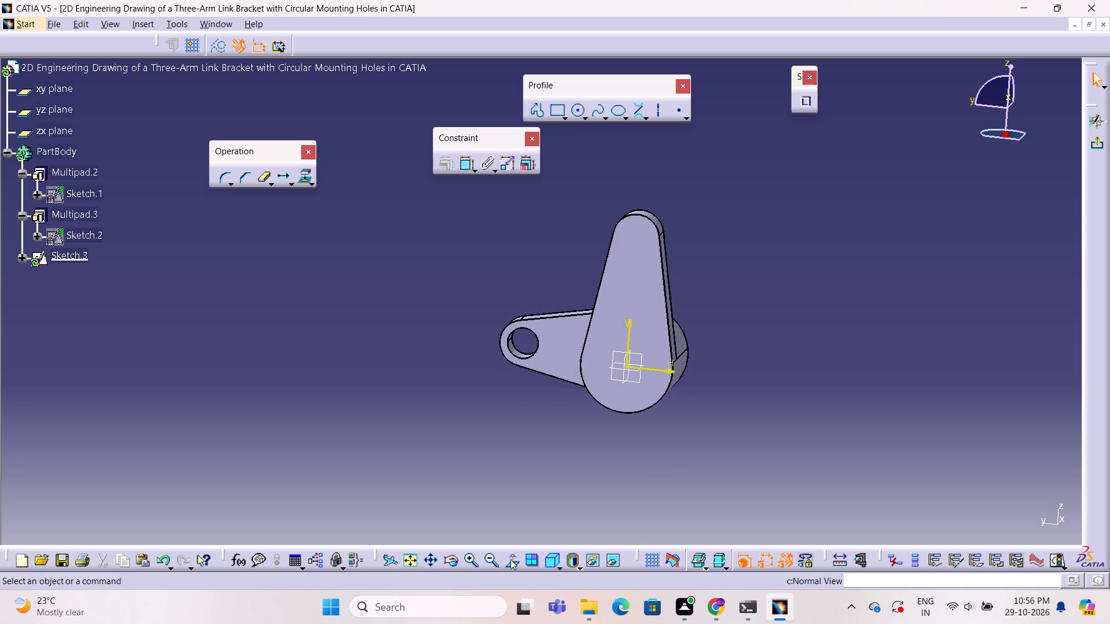
pyautogui.click(575, 109)
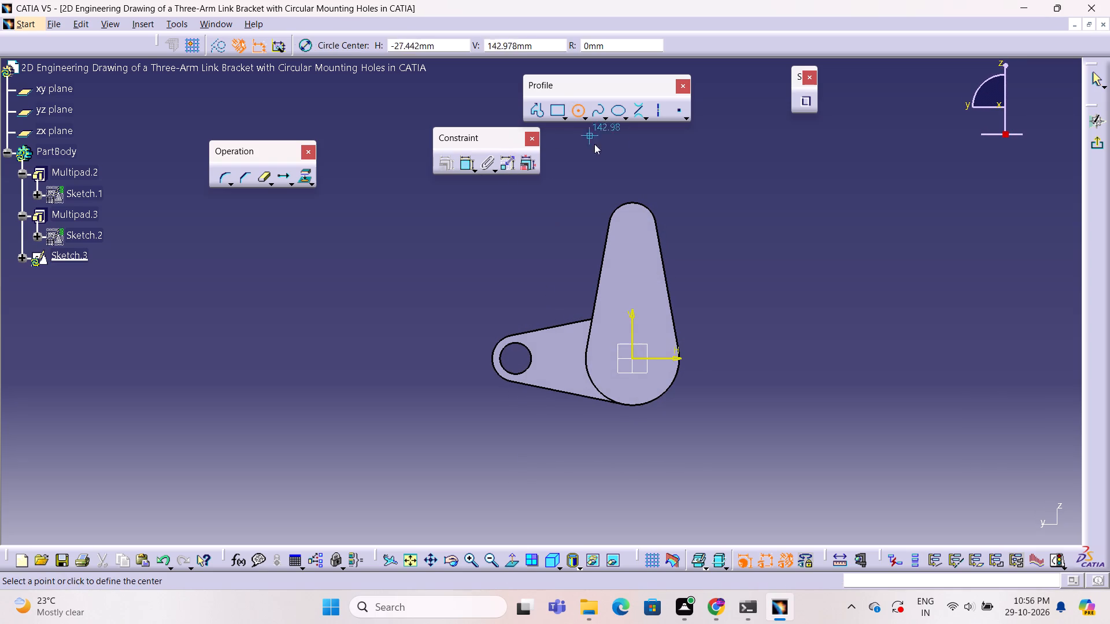
pyautogui.click(633, 234)
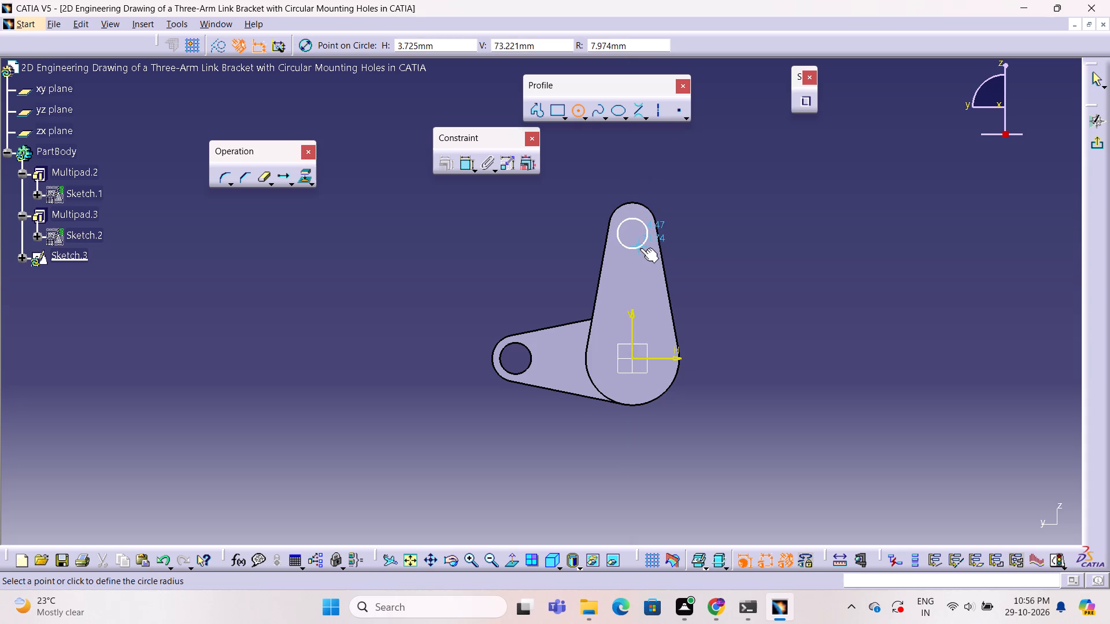
pyautogui.click(640, 248)
pyautogui.click(717, 238)
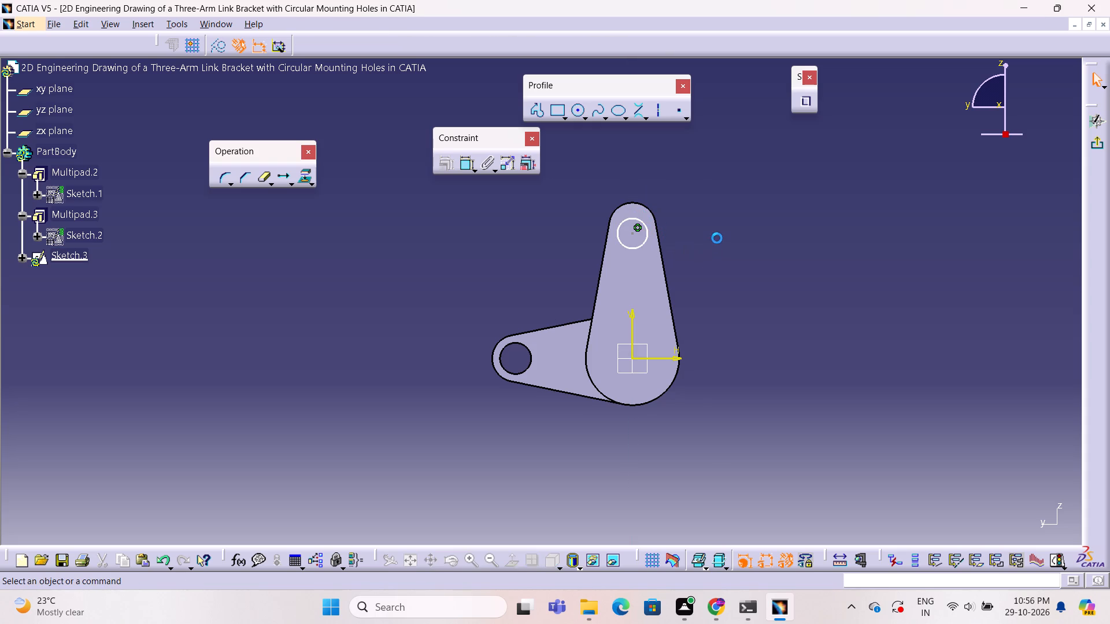
# Apply an Equal constraint between the new circle and the side arm's hole edge.
pyautogui.click(530, 359)
pyautogui.keyDown('ctrl'); pyautogui.click(632, 248); pyautogui.keyUp('ctrl')
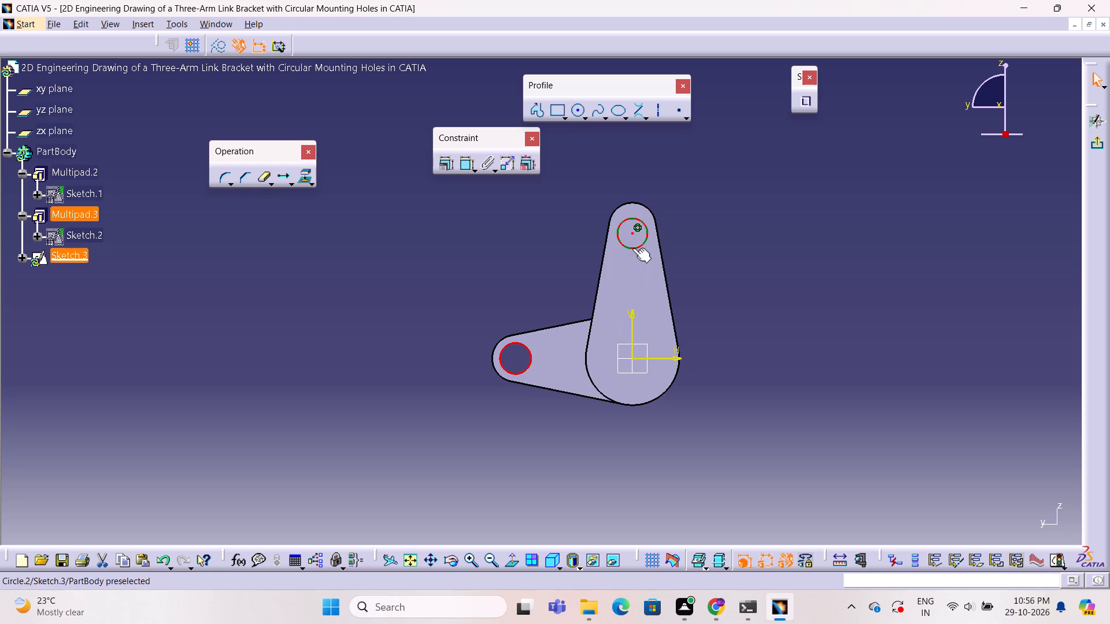
pyautogui.click(445, 166)
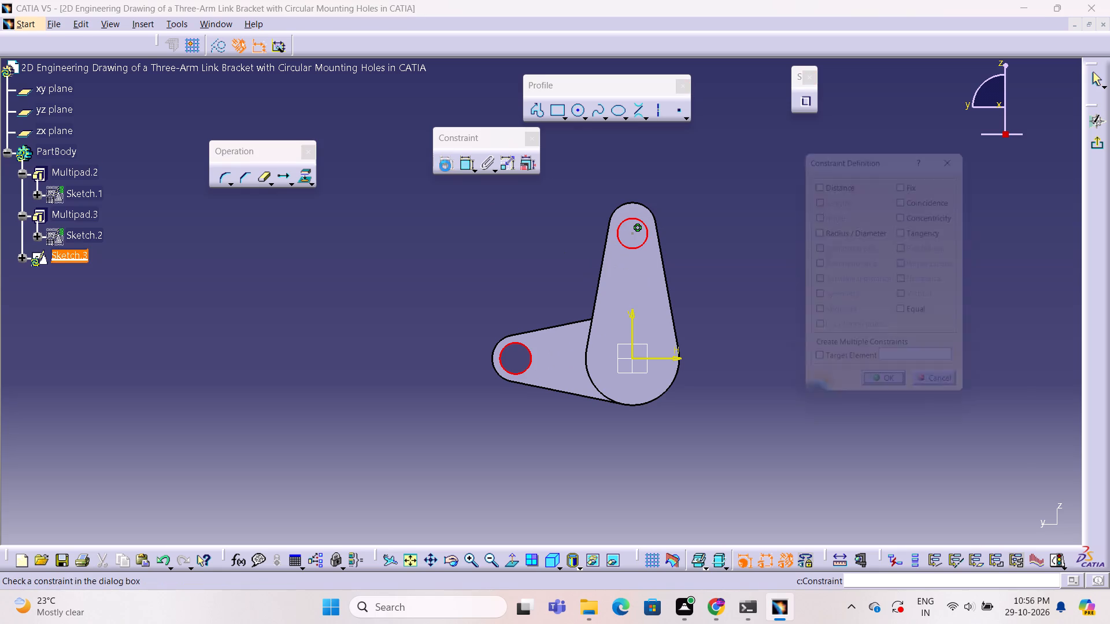
pyautogui.click(912, 315)
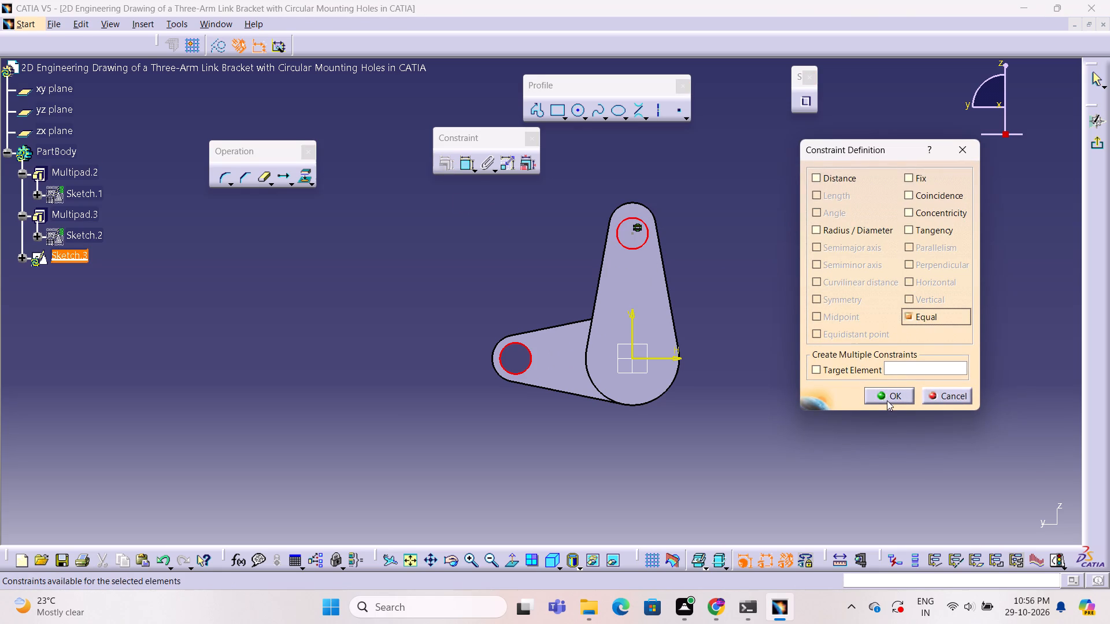
pyautogui.click(886, 400)
pyautogui.click(737, 299)
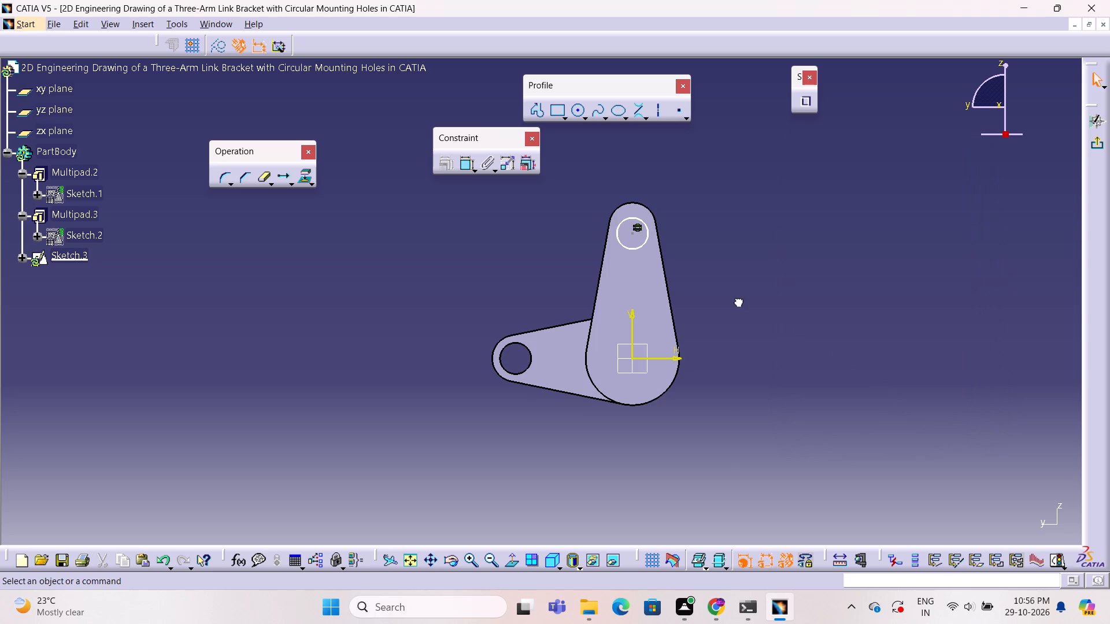
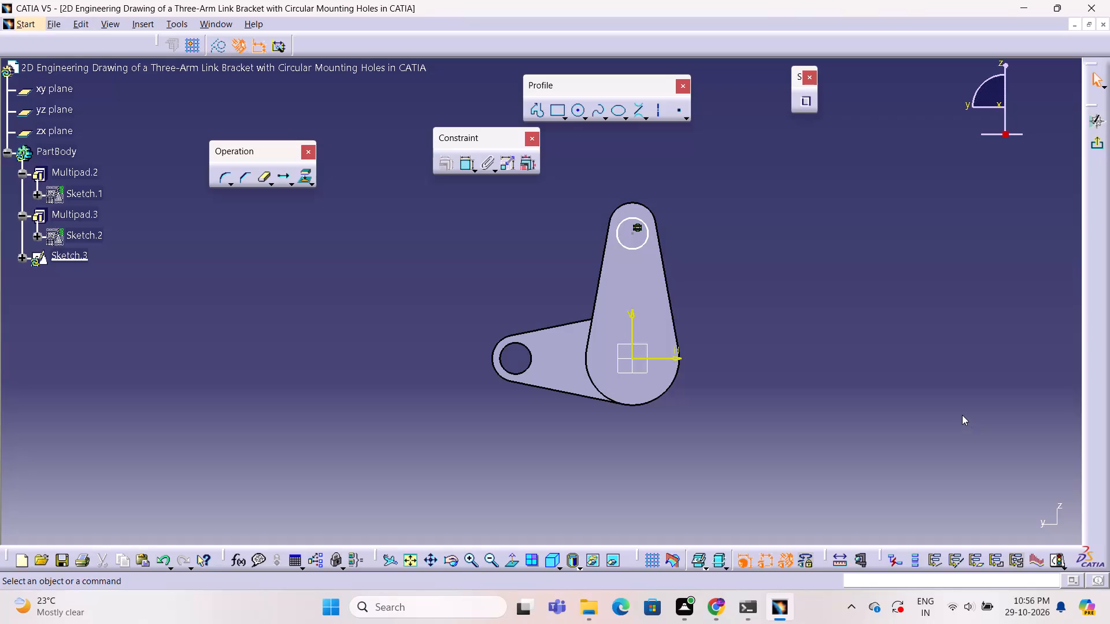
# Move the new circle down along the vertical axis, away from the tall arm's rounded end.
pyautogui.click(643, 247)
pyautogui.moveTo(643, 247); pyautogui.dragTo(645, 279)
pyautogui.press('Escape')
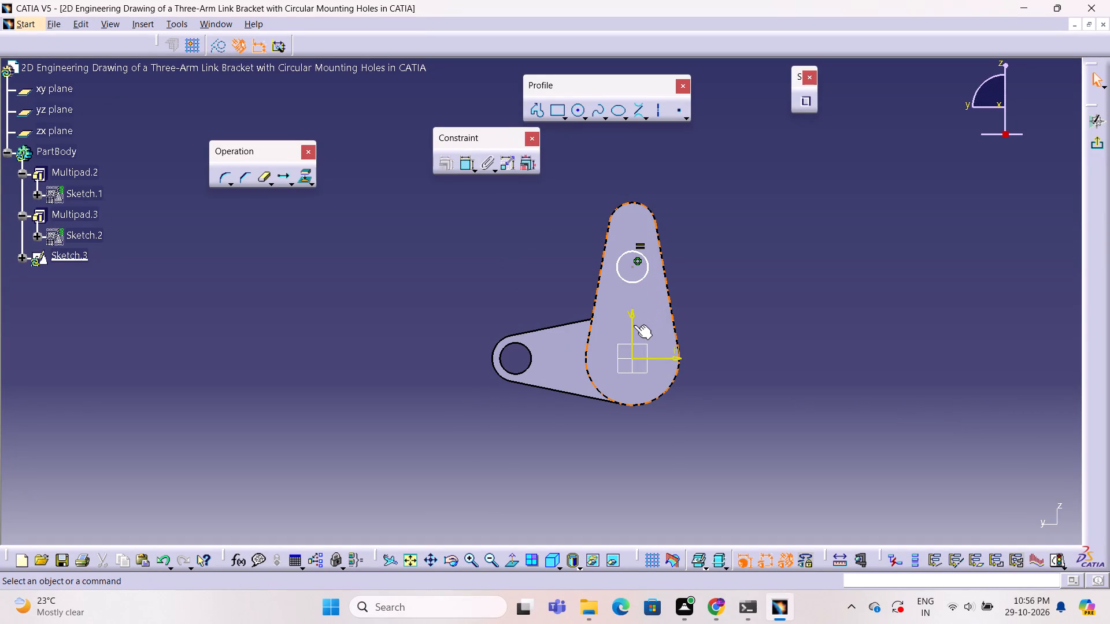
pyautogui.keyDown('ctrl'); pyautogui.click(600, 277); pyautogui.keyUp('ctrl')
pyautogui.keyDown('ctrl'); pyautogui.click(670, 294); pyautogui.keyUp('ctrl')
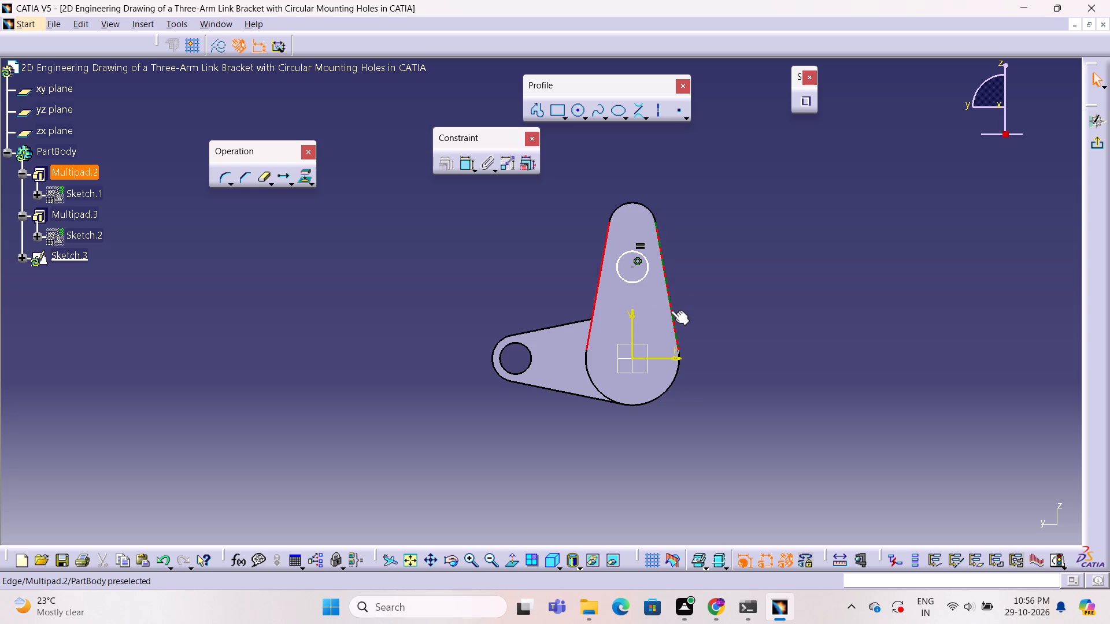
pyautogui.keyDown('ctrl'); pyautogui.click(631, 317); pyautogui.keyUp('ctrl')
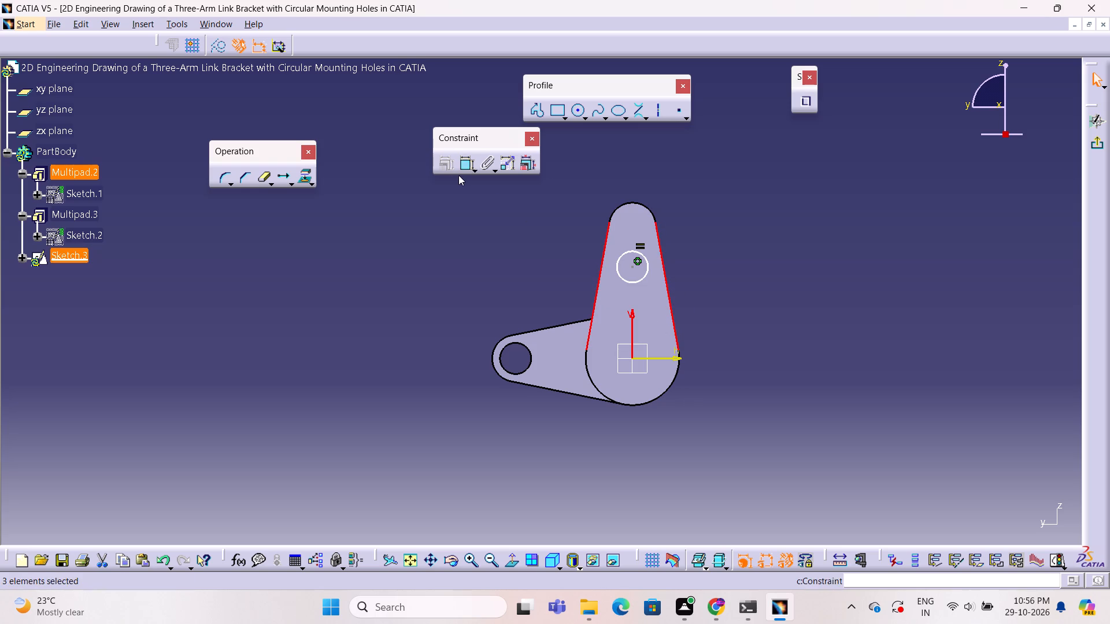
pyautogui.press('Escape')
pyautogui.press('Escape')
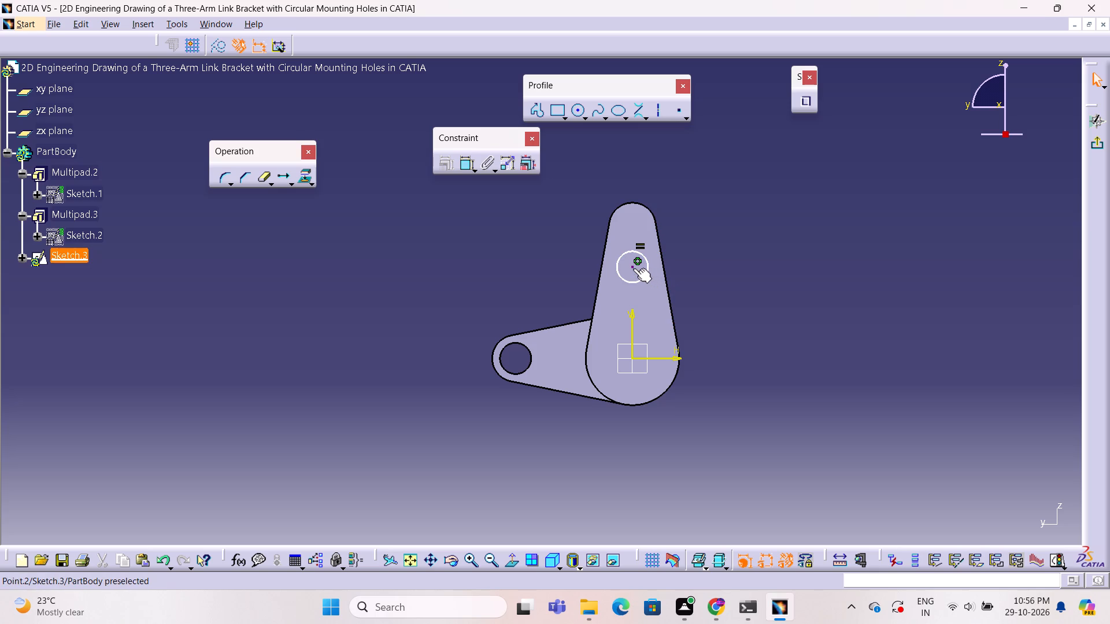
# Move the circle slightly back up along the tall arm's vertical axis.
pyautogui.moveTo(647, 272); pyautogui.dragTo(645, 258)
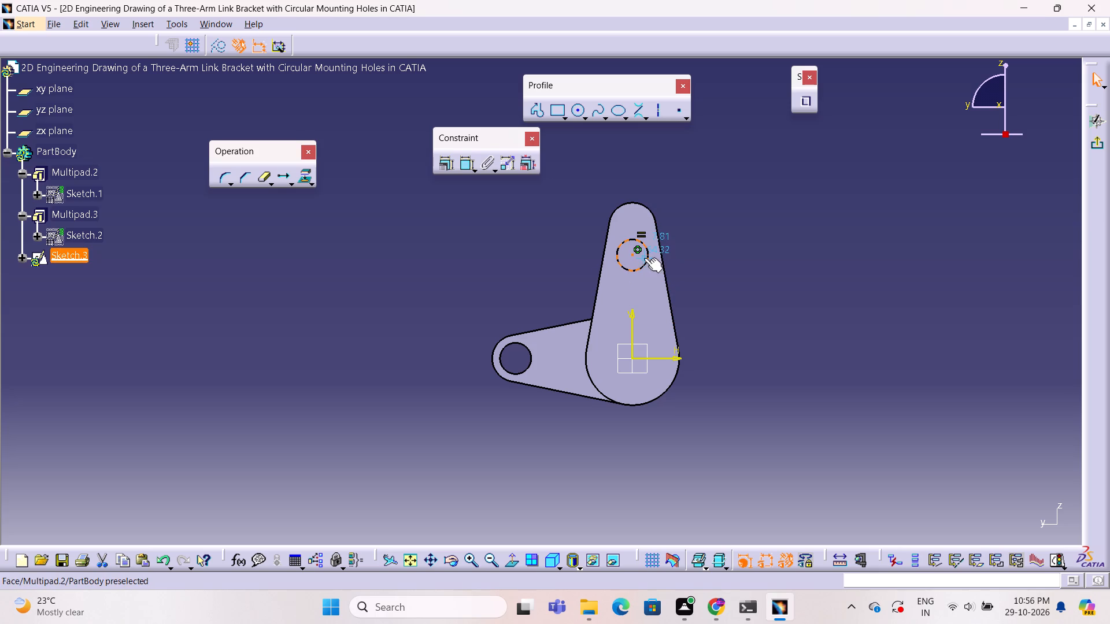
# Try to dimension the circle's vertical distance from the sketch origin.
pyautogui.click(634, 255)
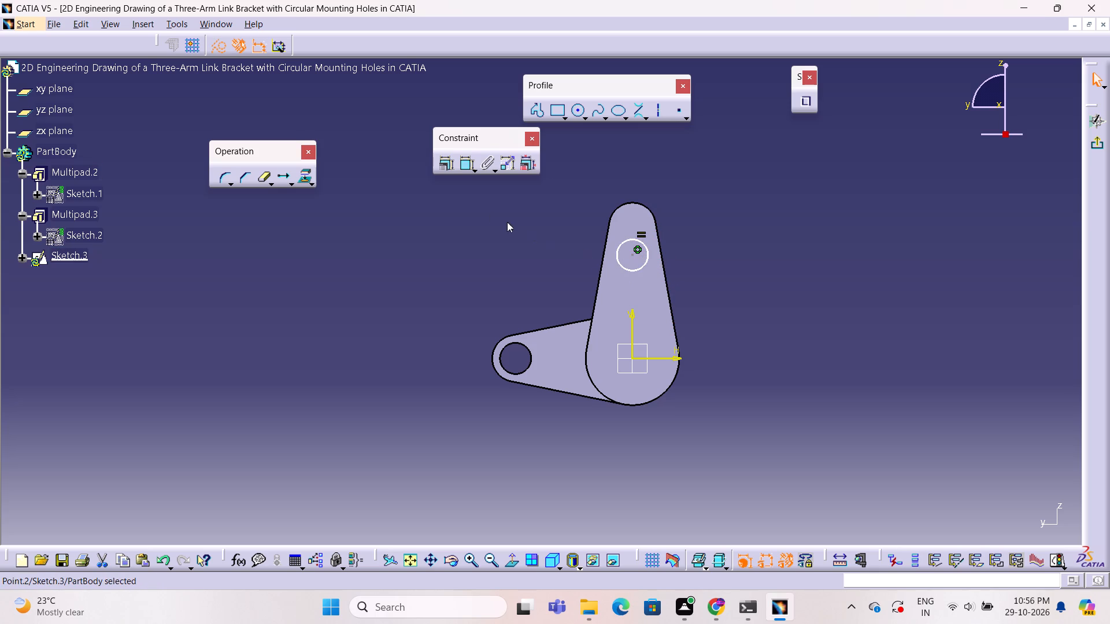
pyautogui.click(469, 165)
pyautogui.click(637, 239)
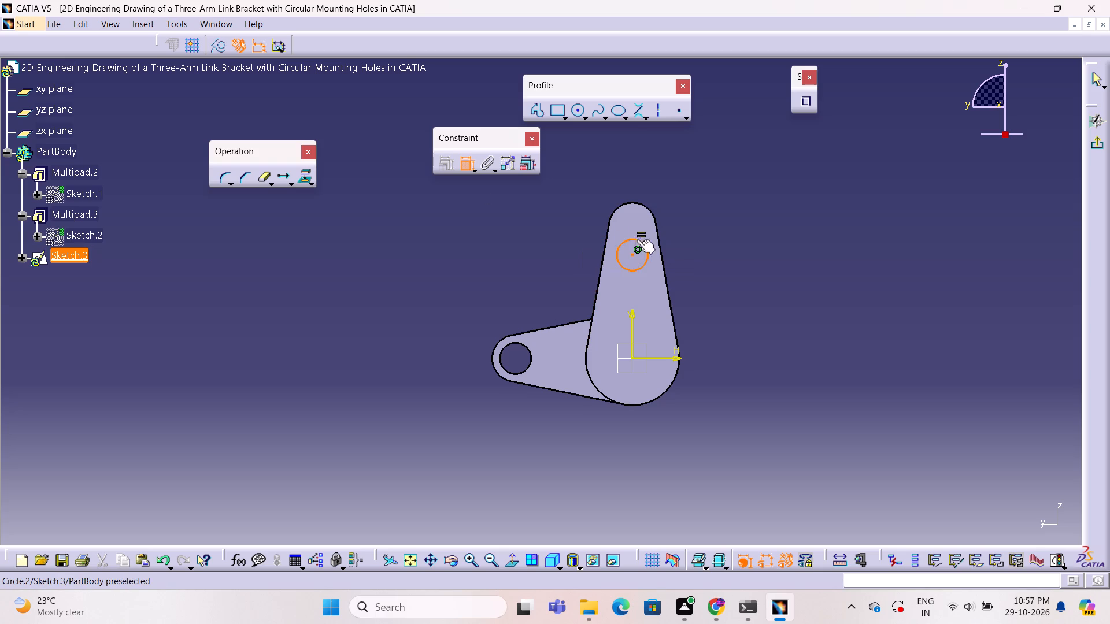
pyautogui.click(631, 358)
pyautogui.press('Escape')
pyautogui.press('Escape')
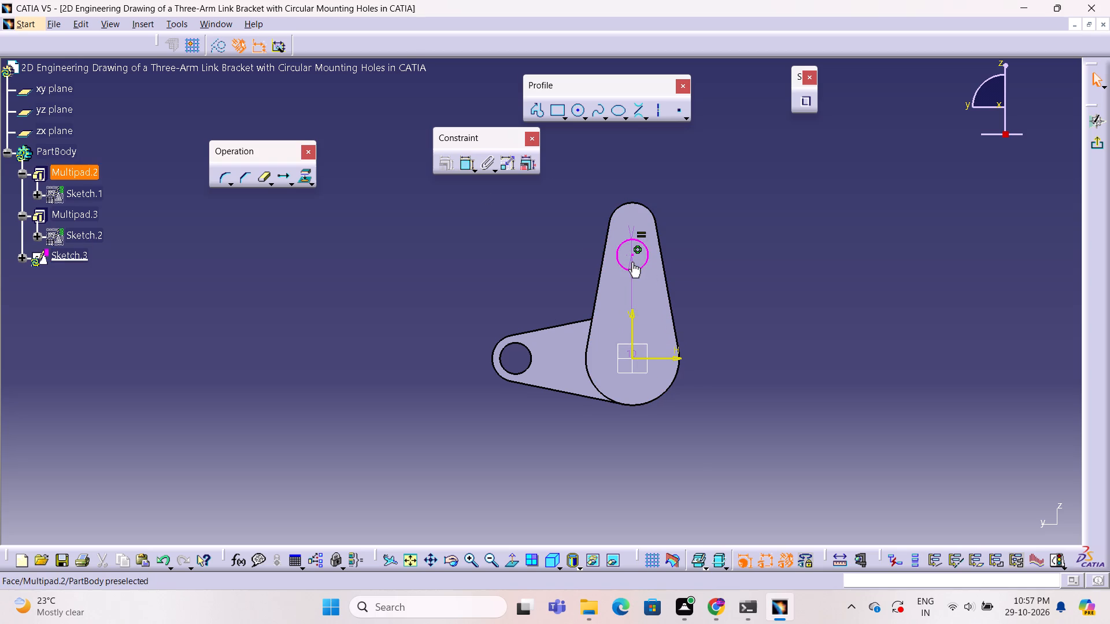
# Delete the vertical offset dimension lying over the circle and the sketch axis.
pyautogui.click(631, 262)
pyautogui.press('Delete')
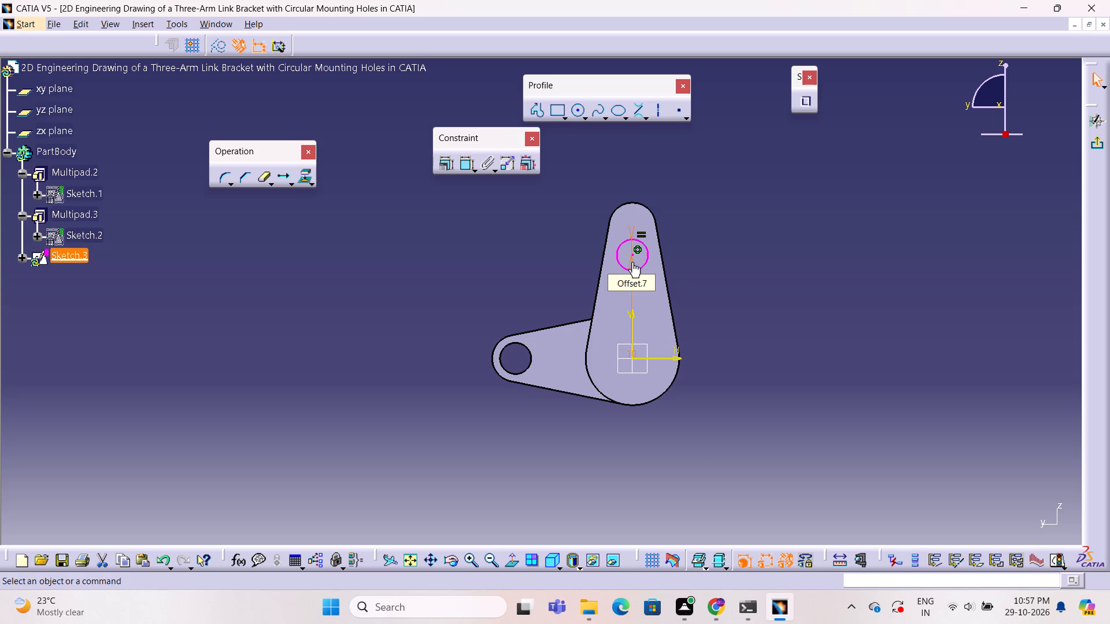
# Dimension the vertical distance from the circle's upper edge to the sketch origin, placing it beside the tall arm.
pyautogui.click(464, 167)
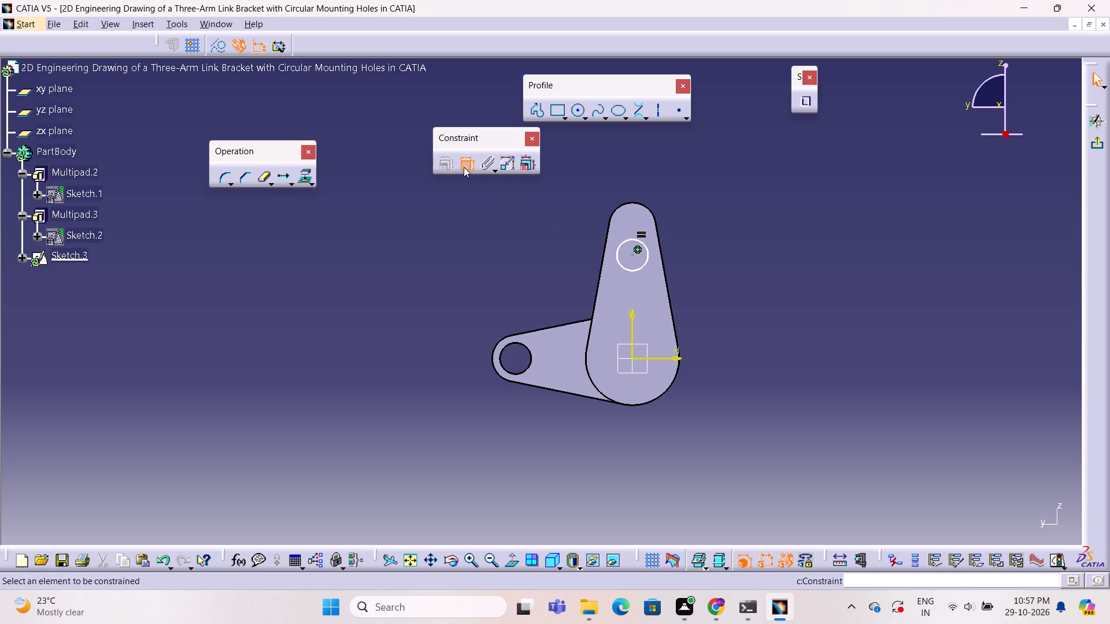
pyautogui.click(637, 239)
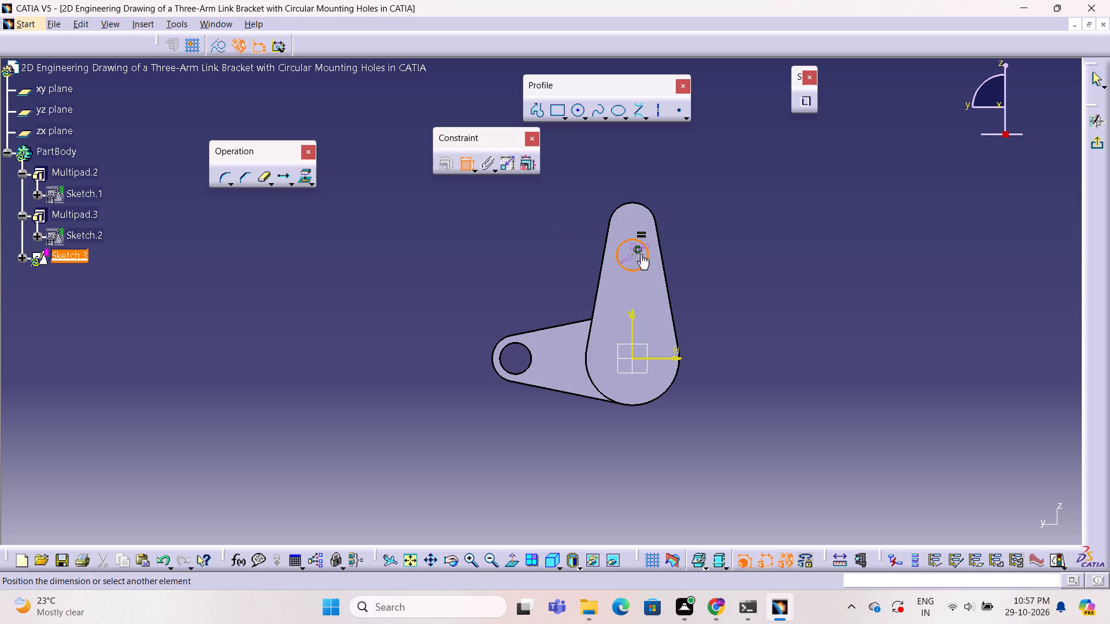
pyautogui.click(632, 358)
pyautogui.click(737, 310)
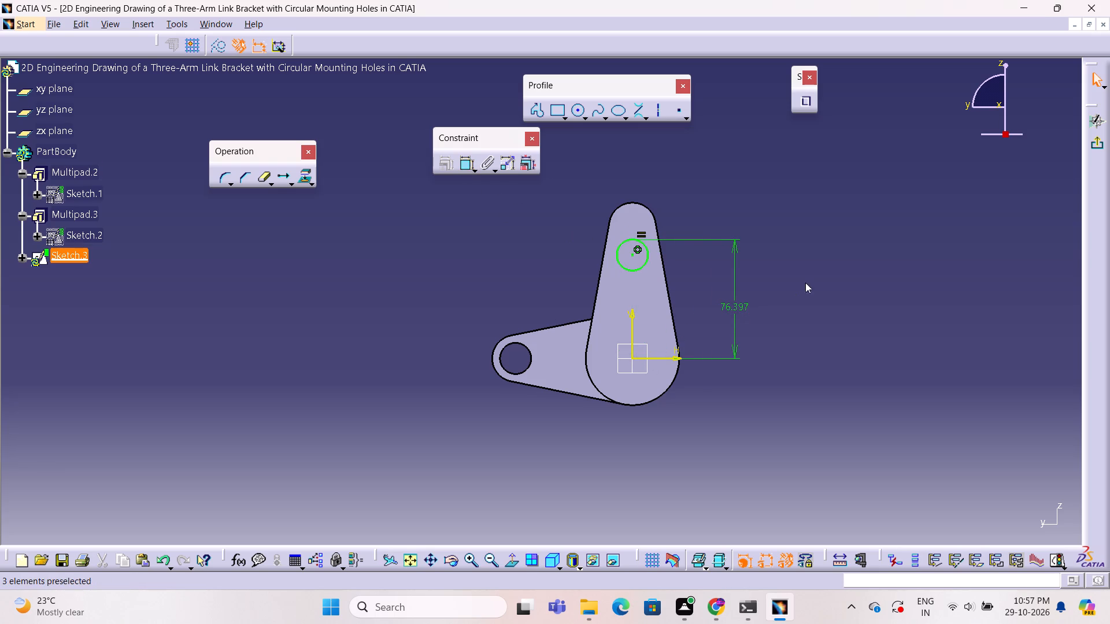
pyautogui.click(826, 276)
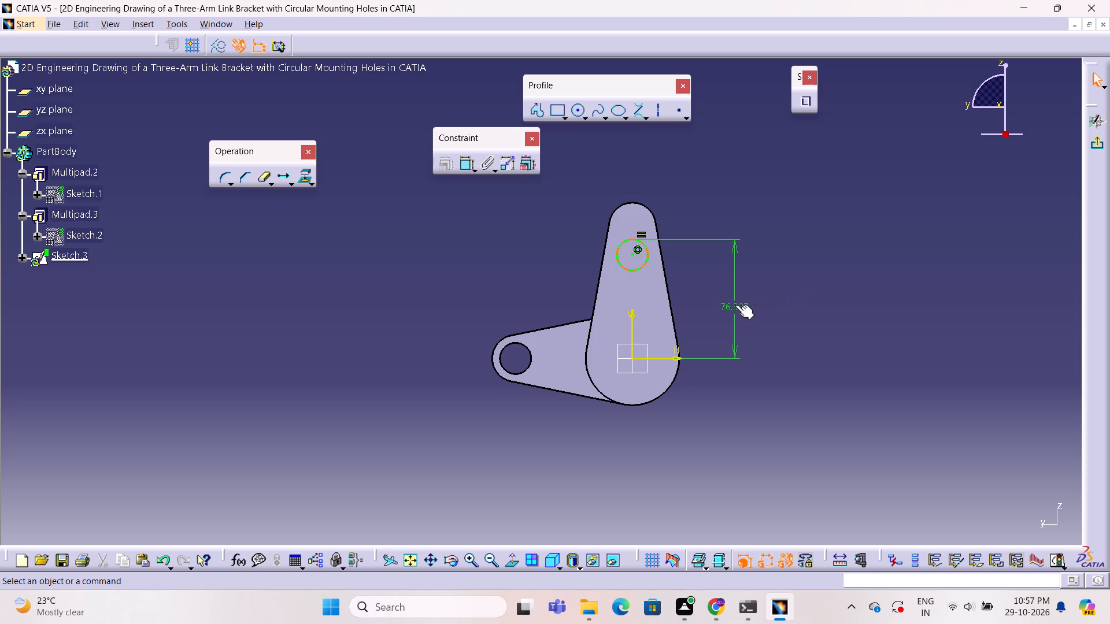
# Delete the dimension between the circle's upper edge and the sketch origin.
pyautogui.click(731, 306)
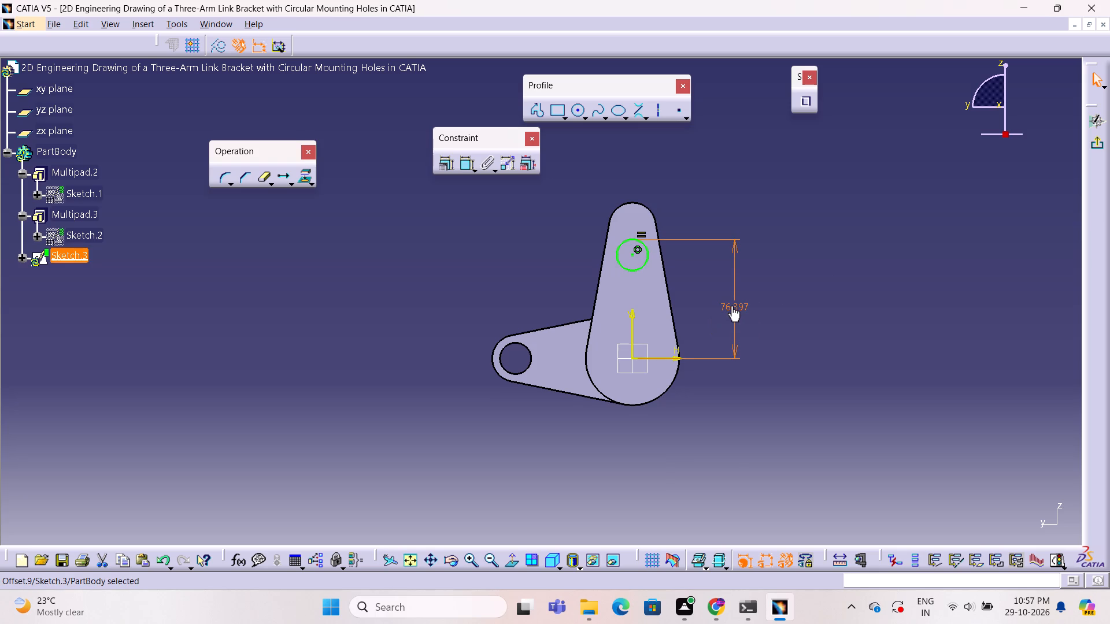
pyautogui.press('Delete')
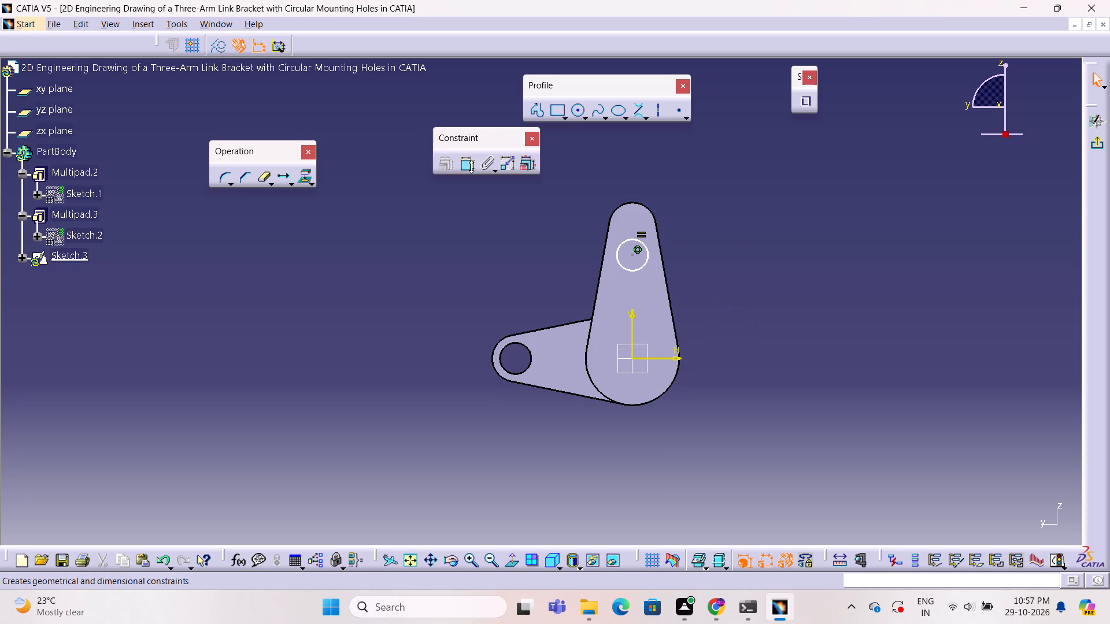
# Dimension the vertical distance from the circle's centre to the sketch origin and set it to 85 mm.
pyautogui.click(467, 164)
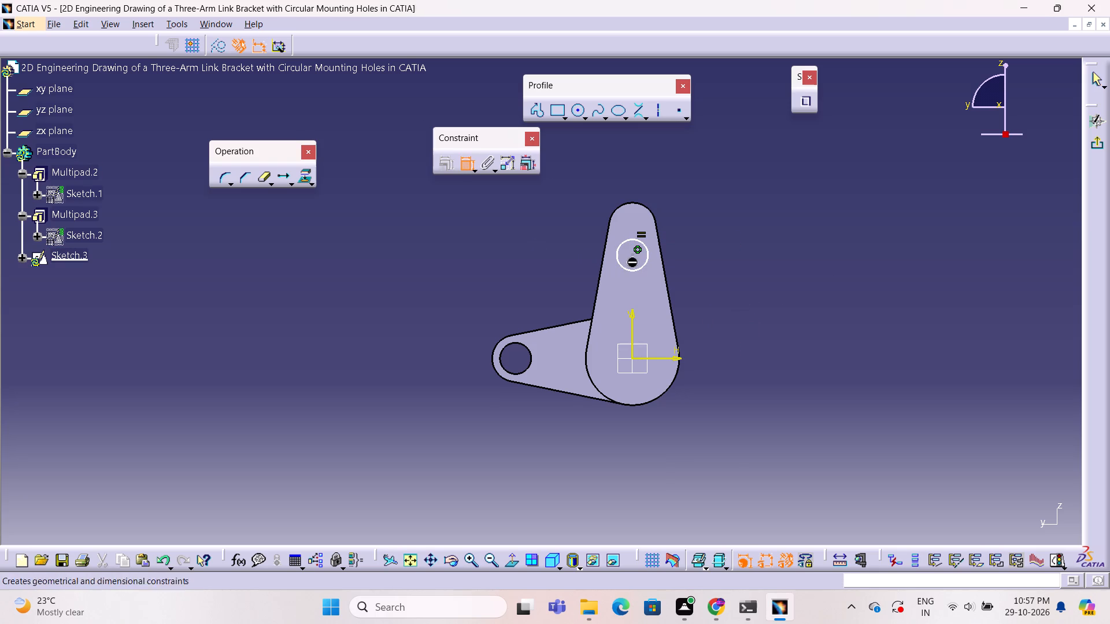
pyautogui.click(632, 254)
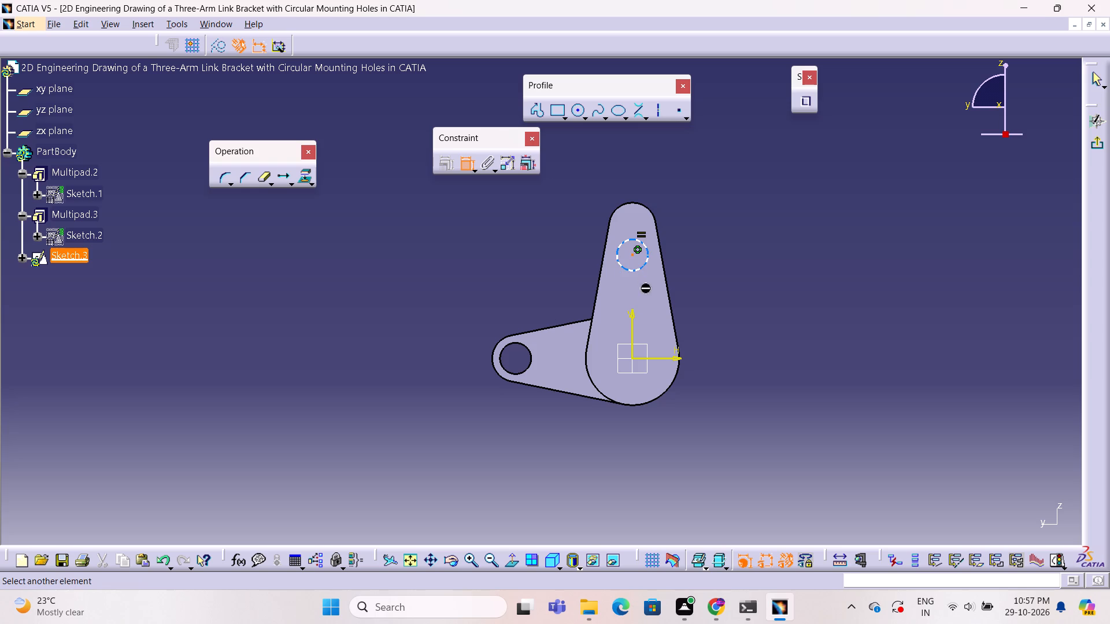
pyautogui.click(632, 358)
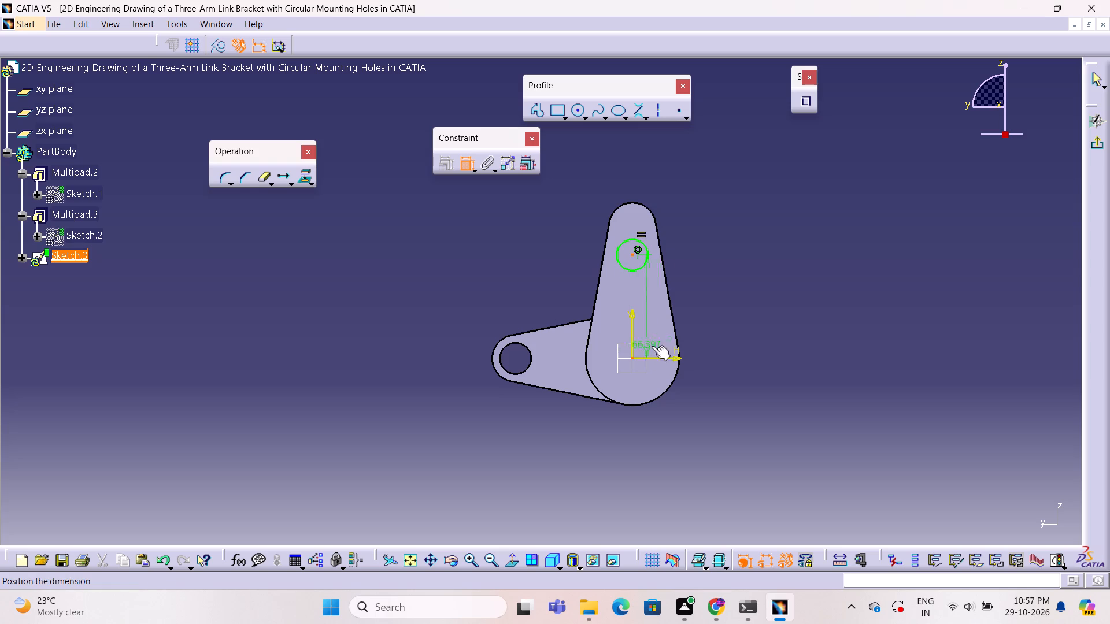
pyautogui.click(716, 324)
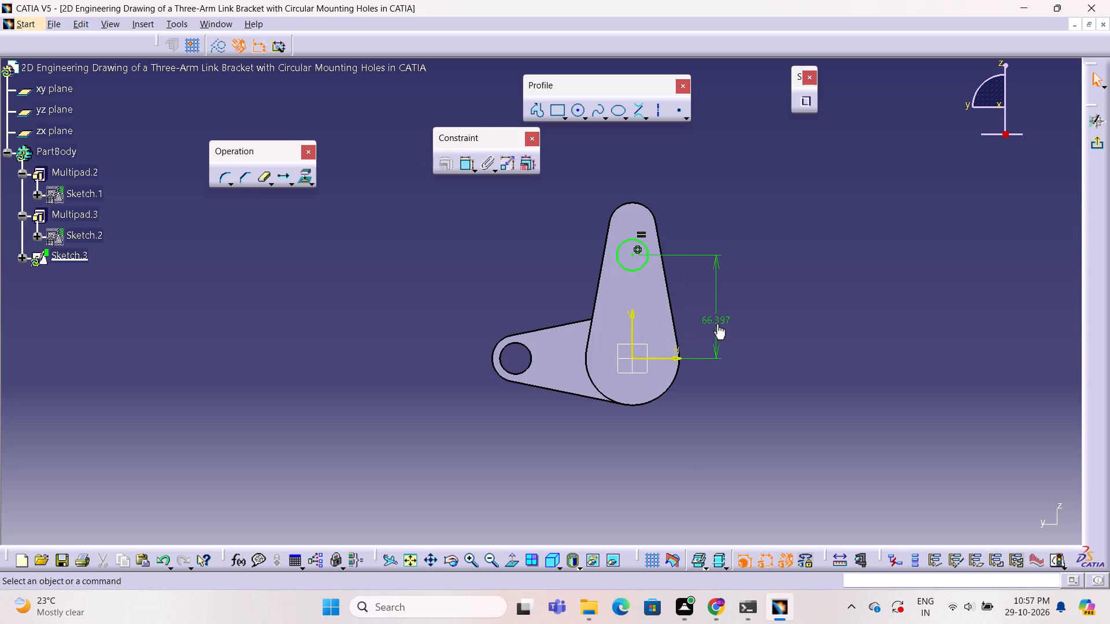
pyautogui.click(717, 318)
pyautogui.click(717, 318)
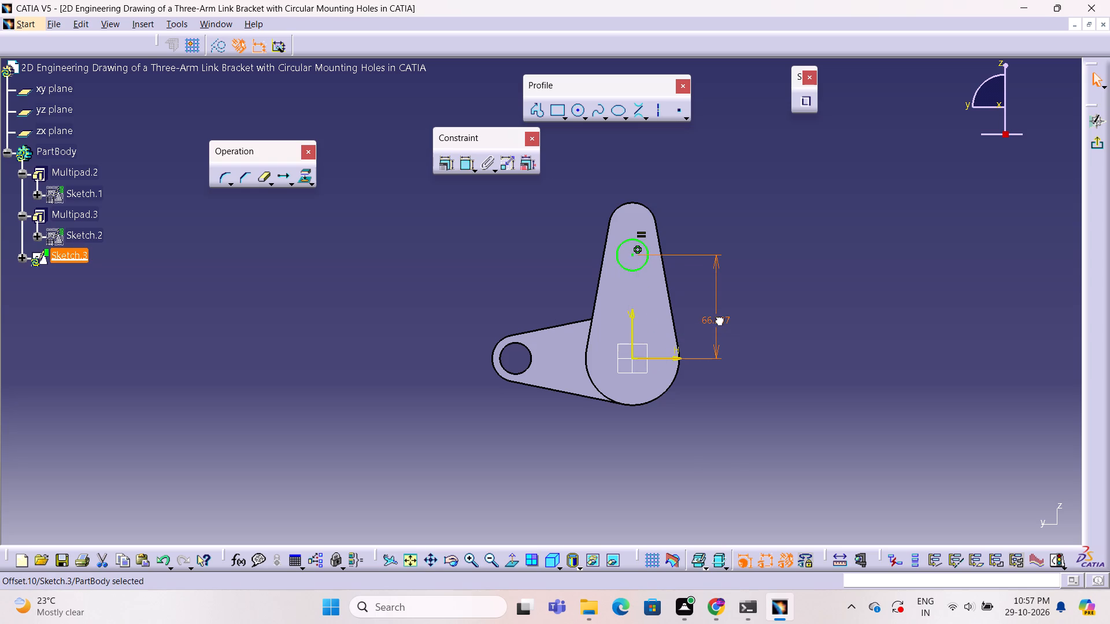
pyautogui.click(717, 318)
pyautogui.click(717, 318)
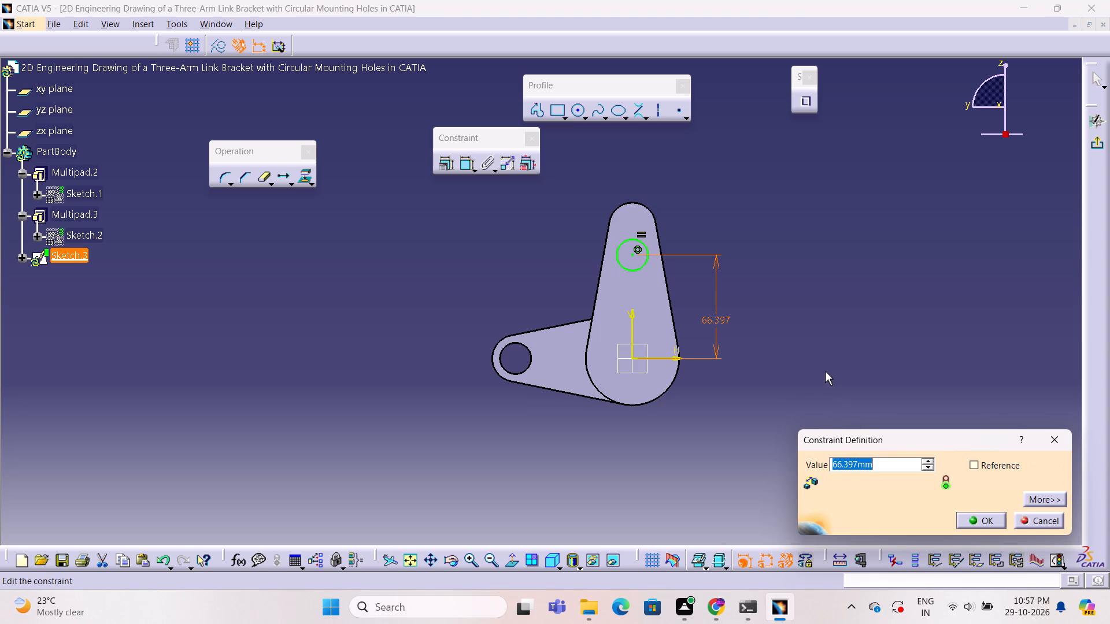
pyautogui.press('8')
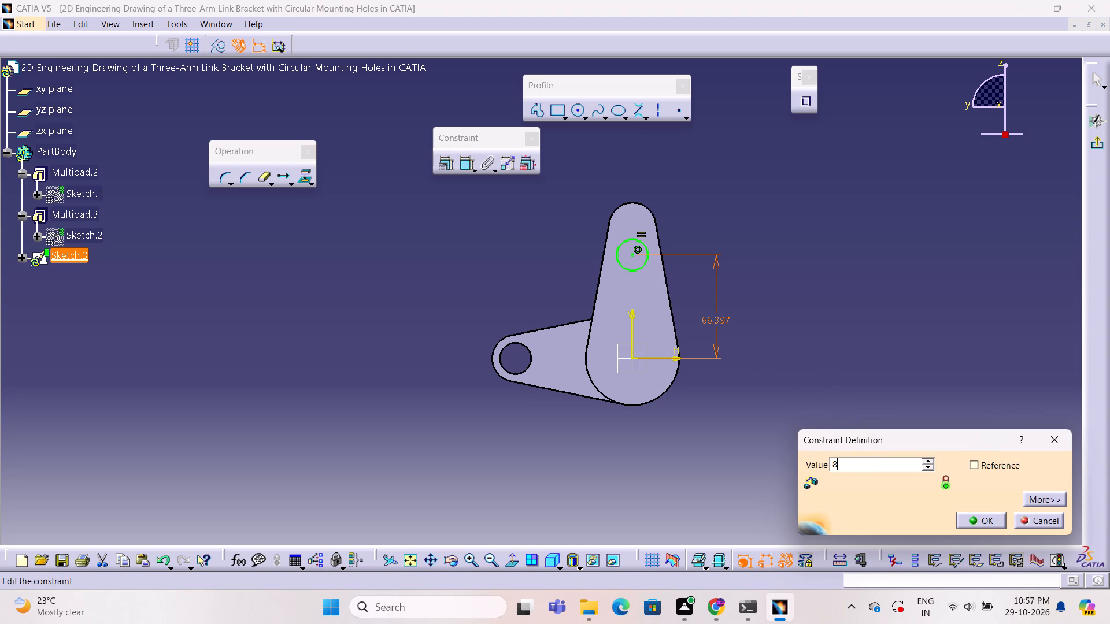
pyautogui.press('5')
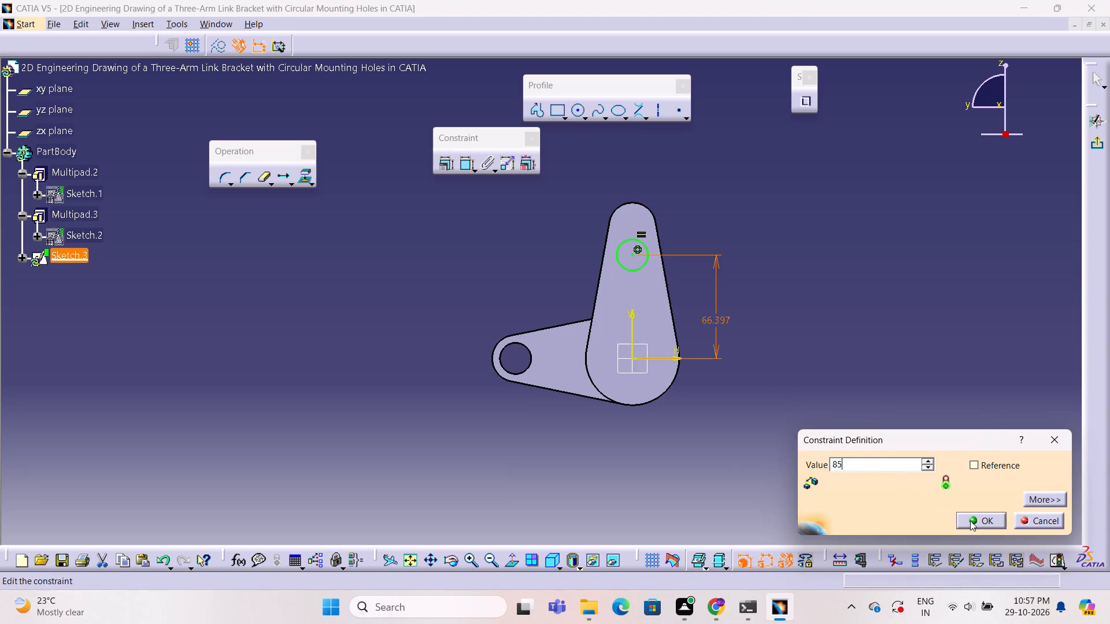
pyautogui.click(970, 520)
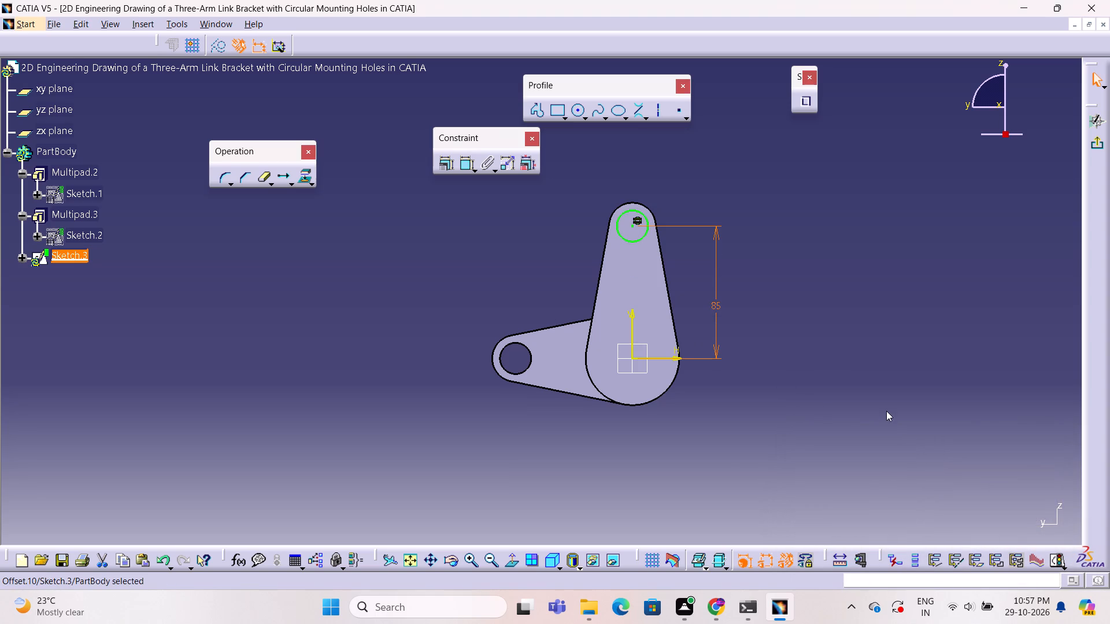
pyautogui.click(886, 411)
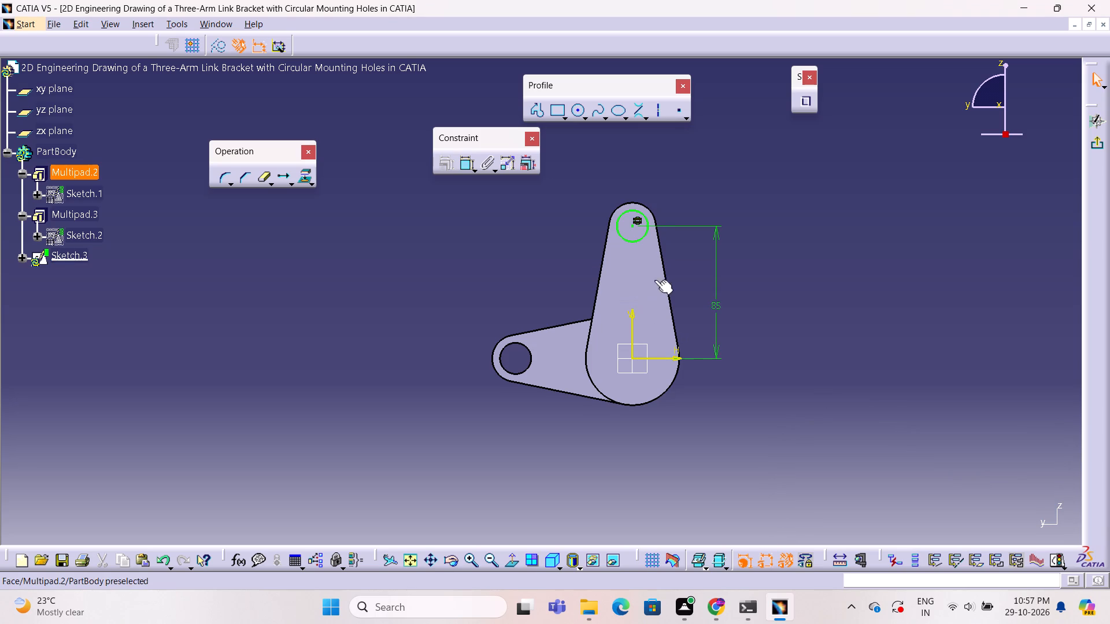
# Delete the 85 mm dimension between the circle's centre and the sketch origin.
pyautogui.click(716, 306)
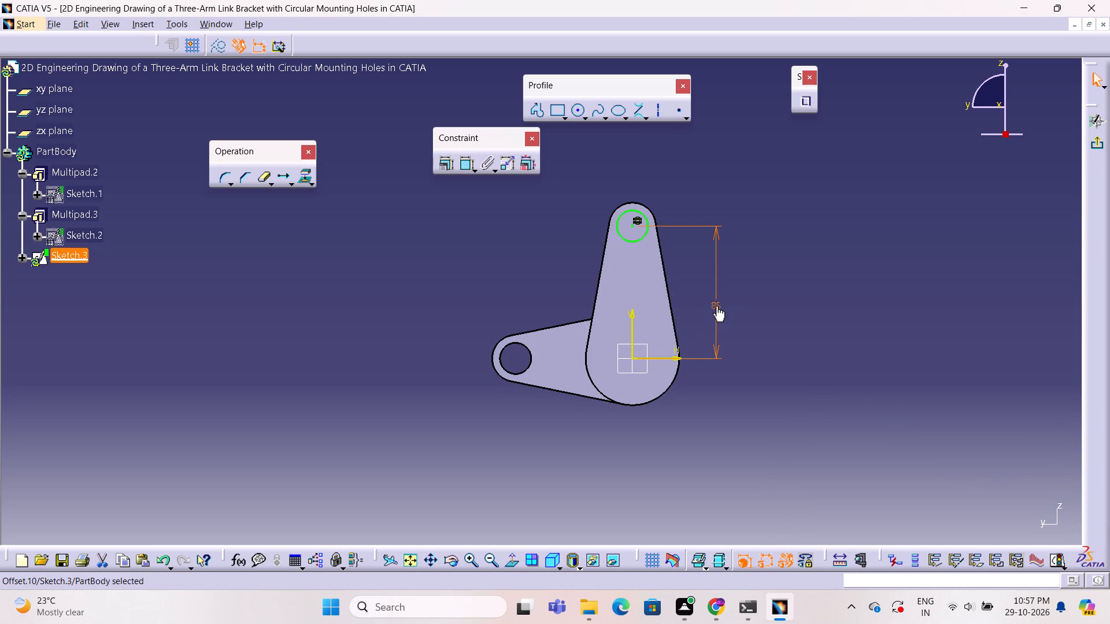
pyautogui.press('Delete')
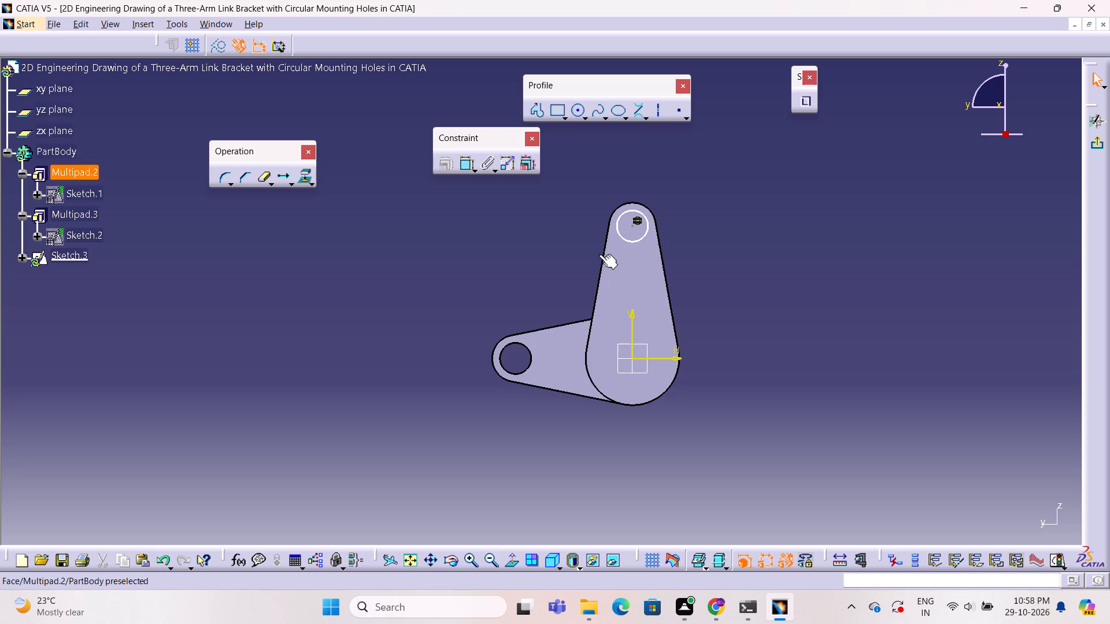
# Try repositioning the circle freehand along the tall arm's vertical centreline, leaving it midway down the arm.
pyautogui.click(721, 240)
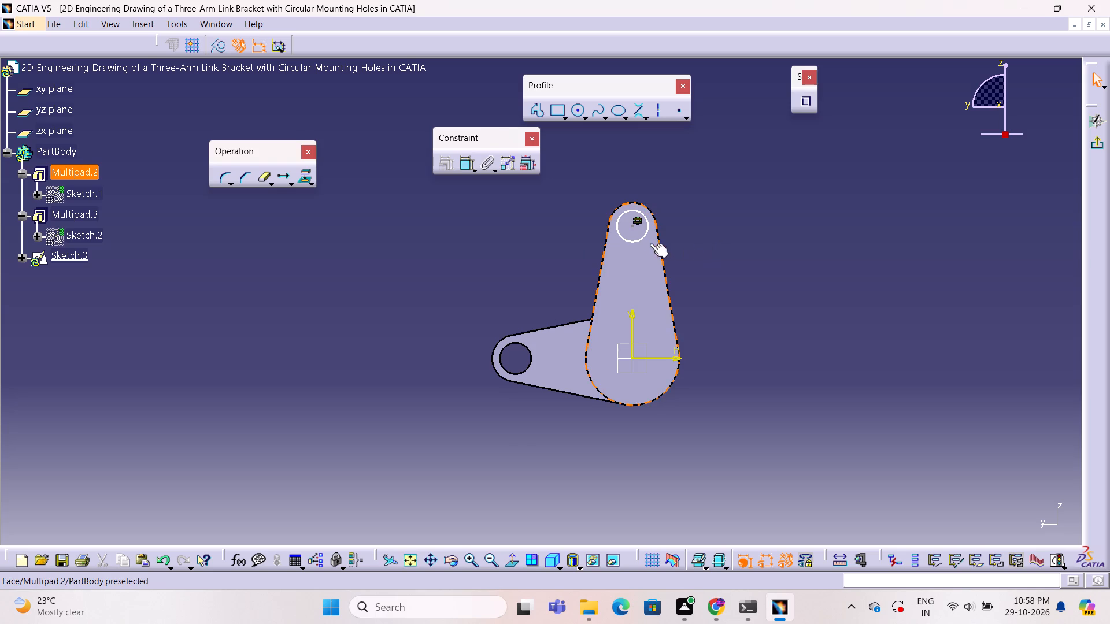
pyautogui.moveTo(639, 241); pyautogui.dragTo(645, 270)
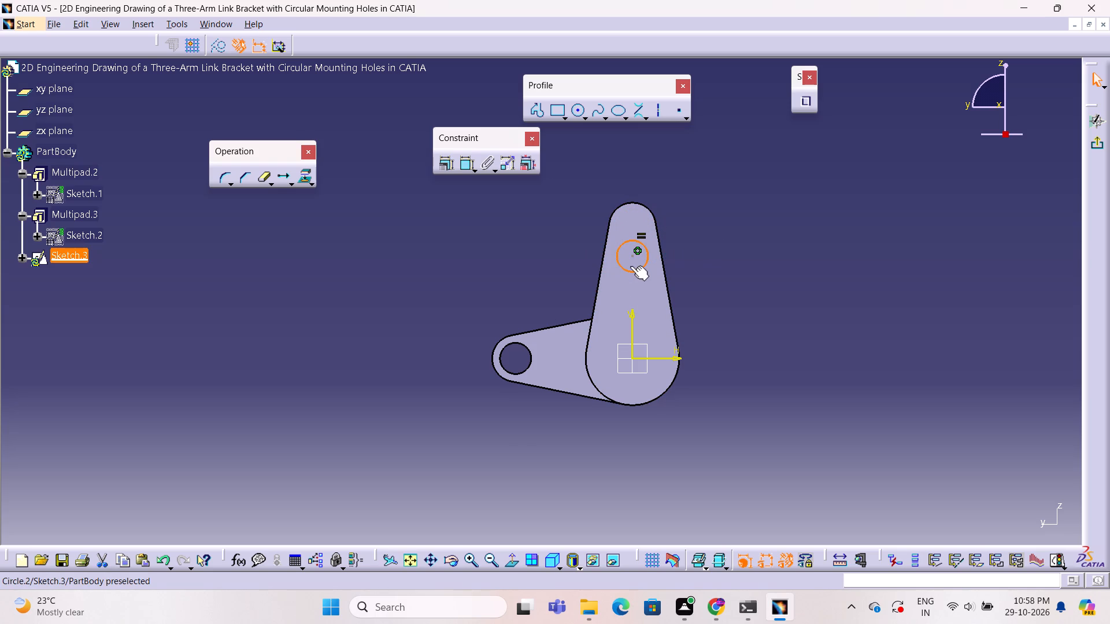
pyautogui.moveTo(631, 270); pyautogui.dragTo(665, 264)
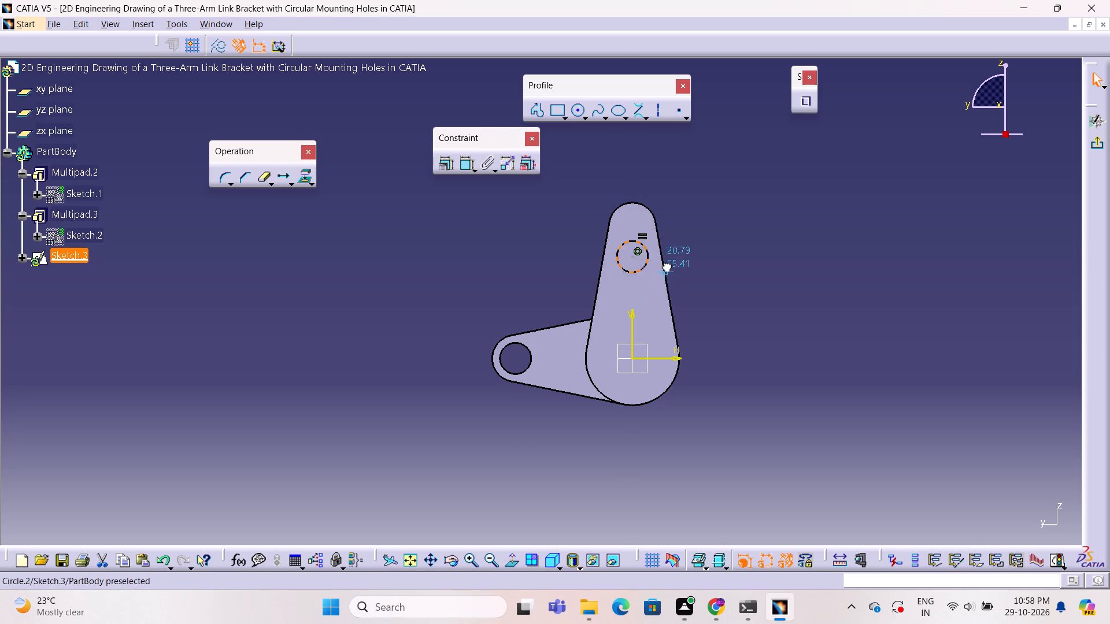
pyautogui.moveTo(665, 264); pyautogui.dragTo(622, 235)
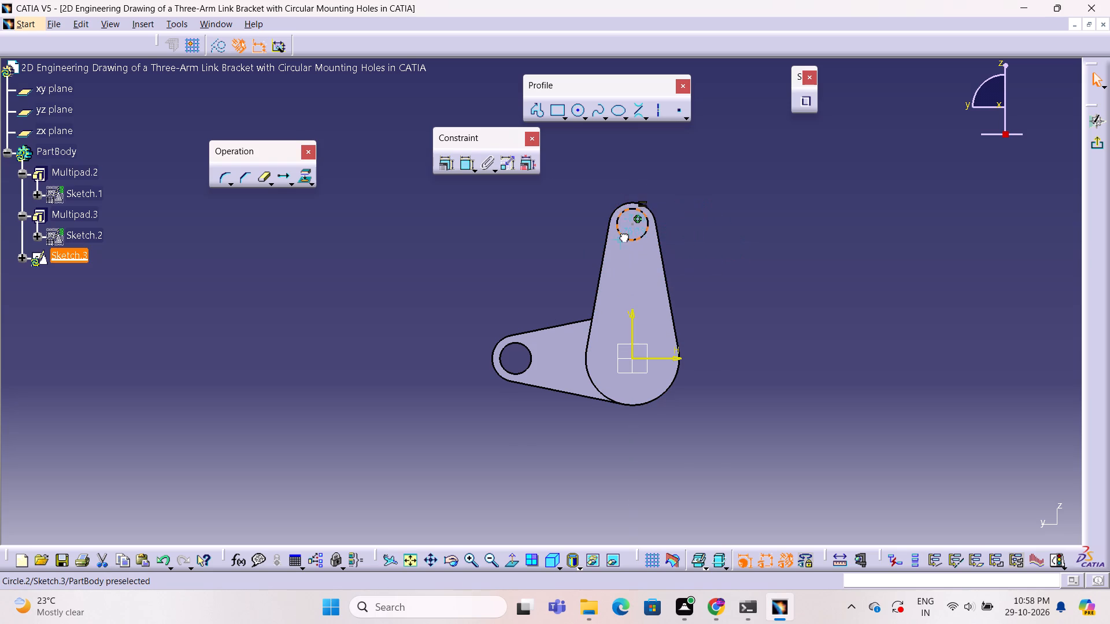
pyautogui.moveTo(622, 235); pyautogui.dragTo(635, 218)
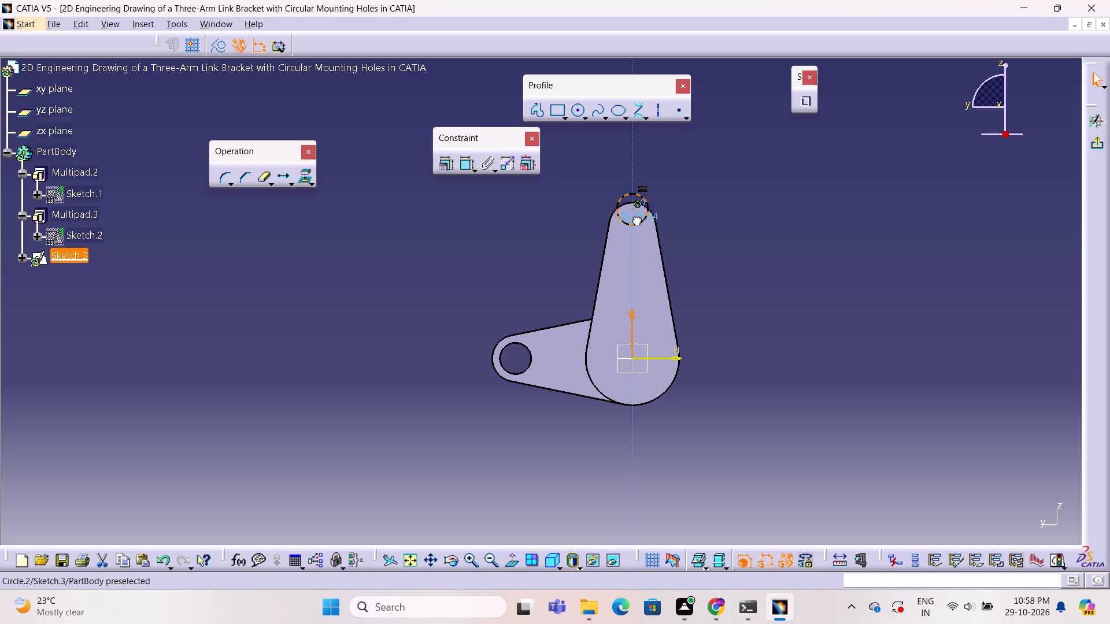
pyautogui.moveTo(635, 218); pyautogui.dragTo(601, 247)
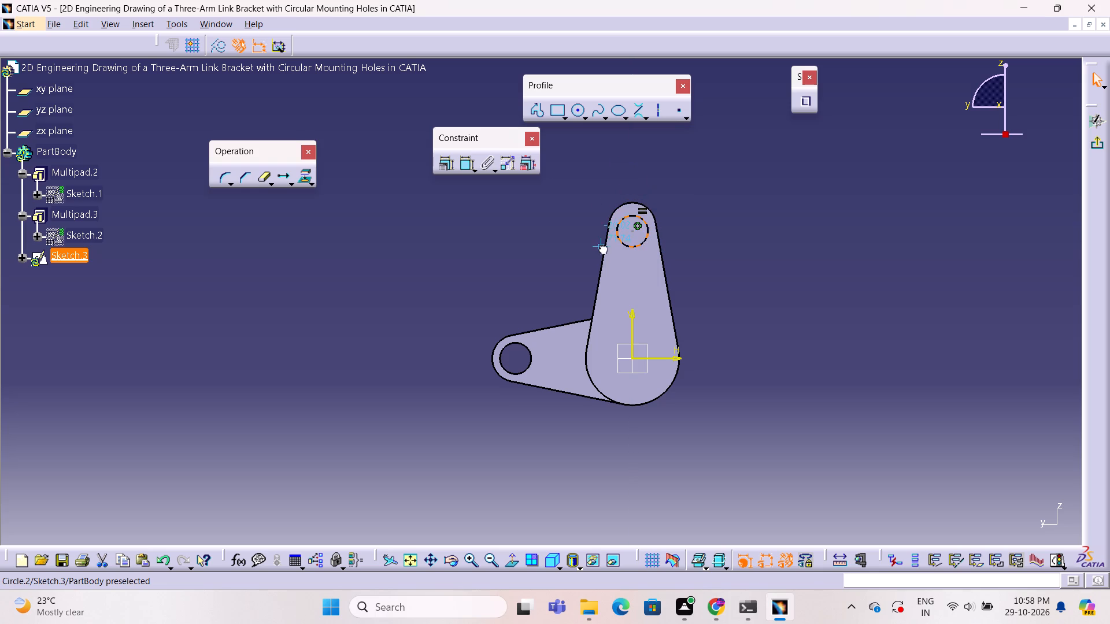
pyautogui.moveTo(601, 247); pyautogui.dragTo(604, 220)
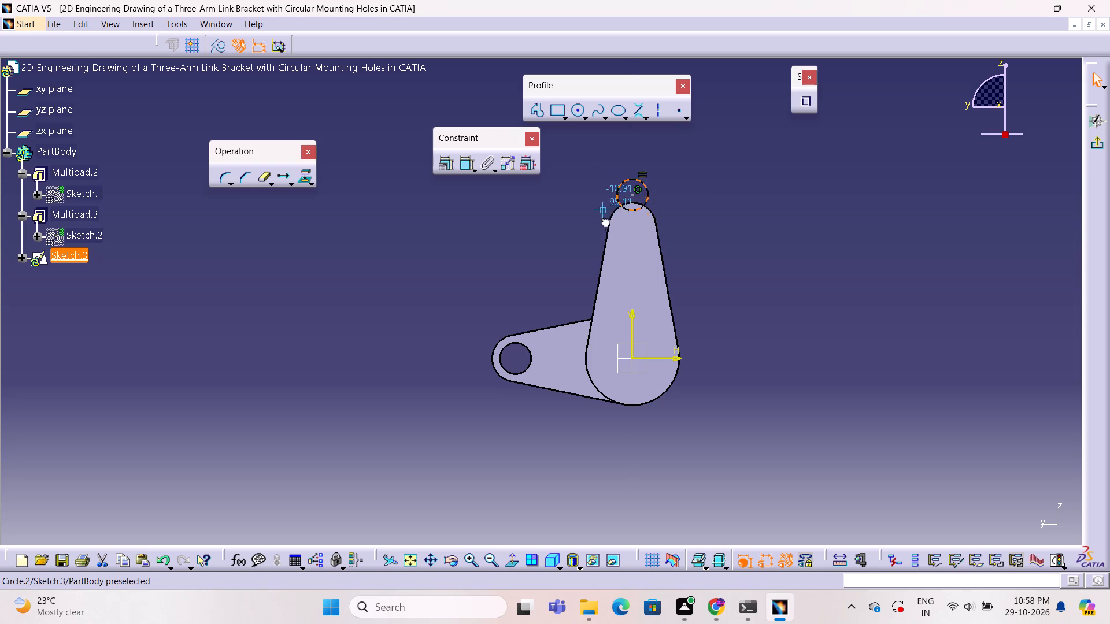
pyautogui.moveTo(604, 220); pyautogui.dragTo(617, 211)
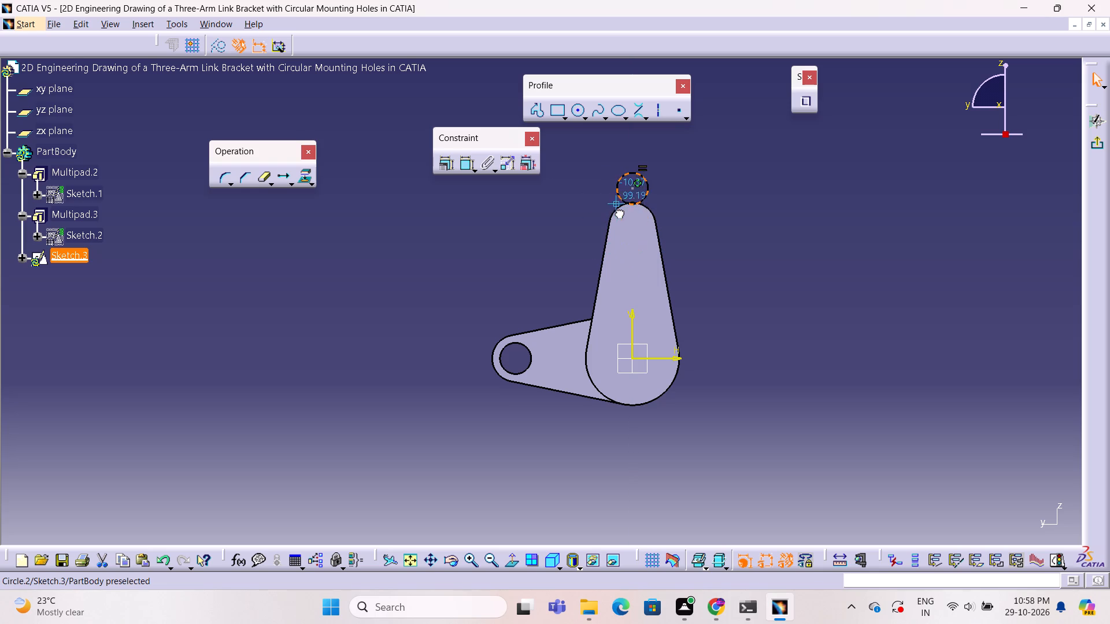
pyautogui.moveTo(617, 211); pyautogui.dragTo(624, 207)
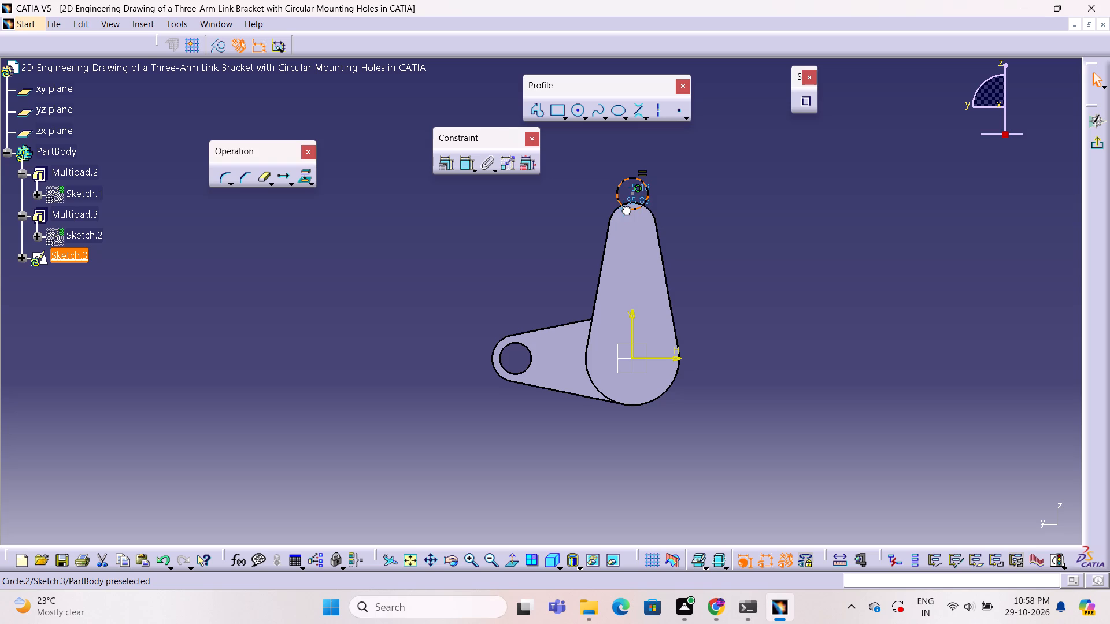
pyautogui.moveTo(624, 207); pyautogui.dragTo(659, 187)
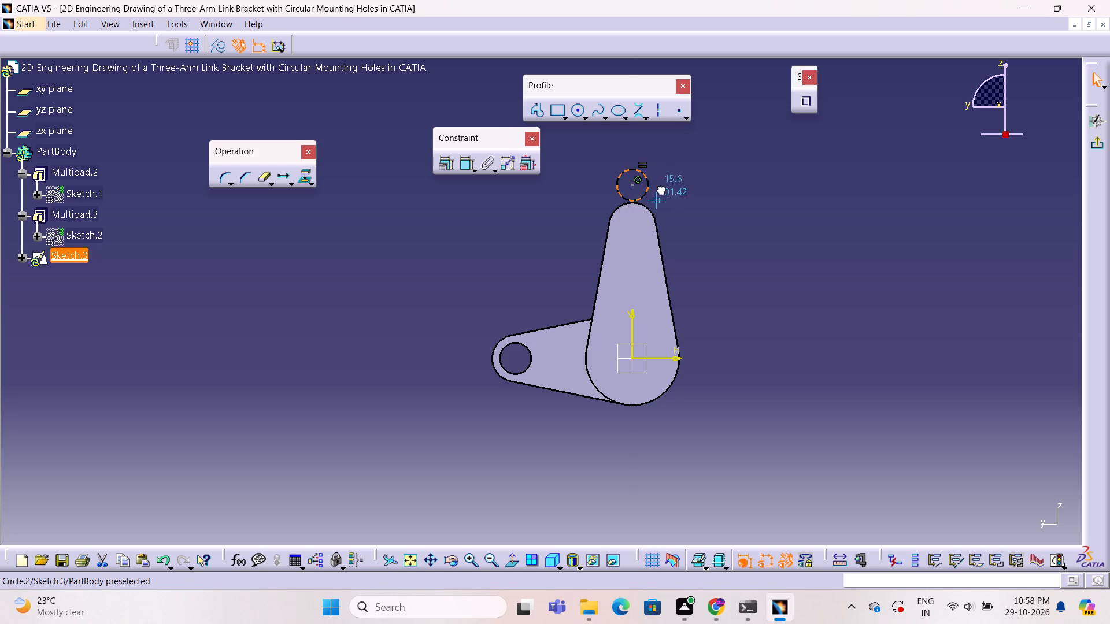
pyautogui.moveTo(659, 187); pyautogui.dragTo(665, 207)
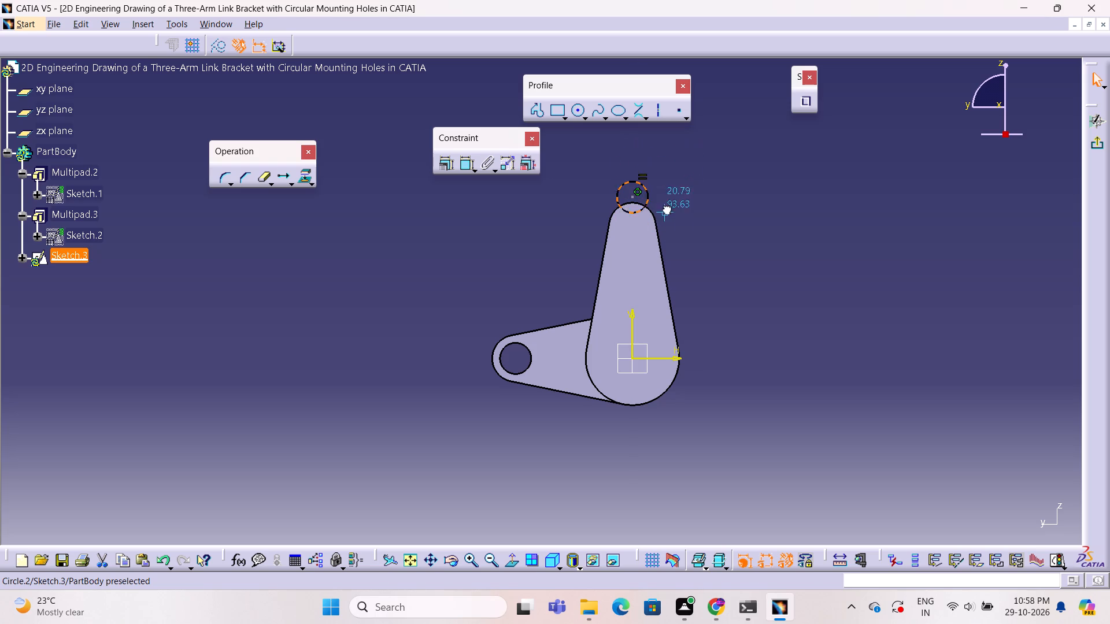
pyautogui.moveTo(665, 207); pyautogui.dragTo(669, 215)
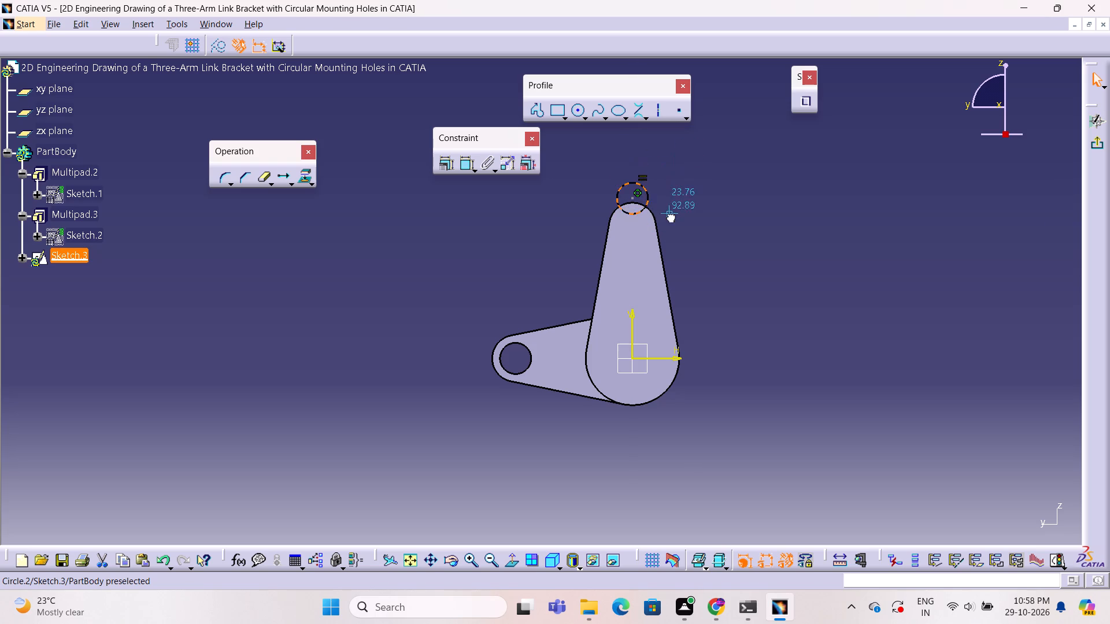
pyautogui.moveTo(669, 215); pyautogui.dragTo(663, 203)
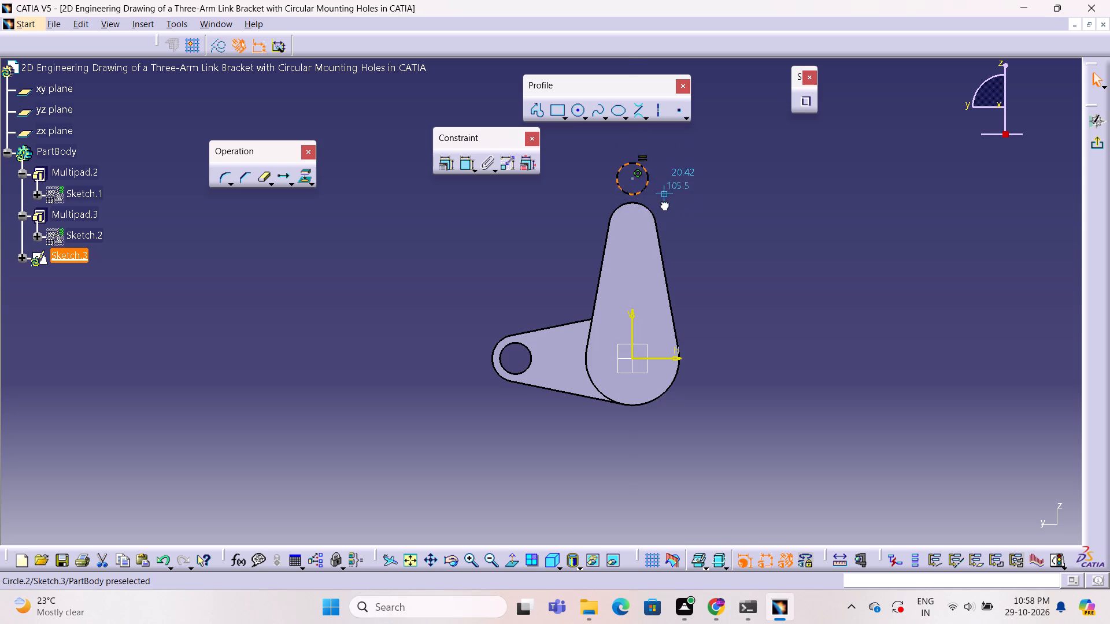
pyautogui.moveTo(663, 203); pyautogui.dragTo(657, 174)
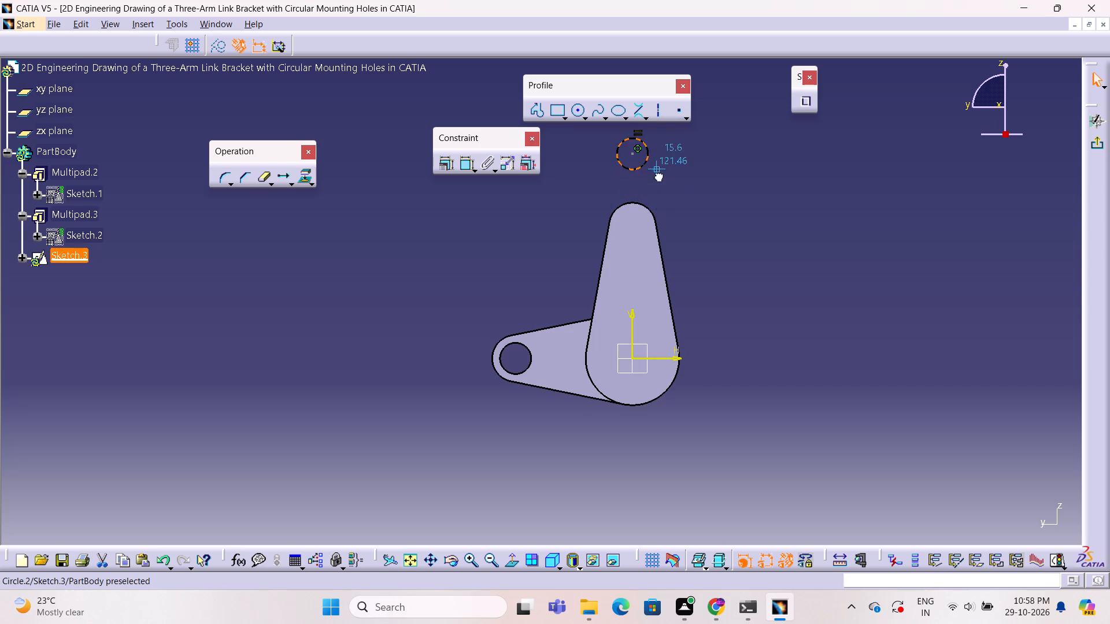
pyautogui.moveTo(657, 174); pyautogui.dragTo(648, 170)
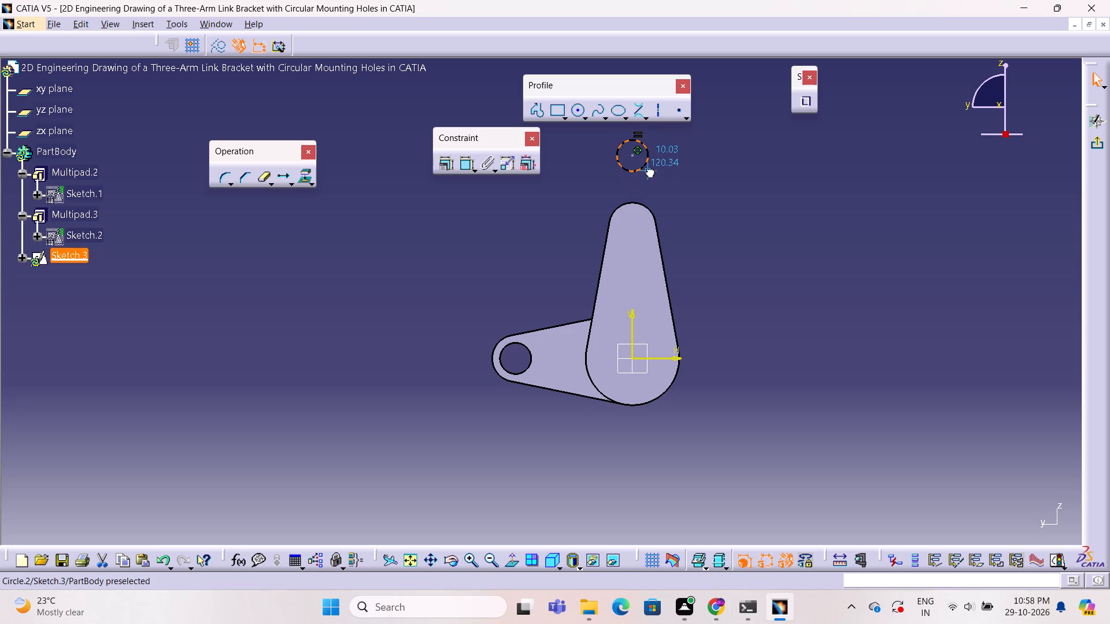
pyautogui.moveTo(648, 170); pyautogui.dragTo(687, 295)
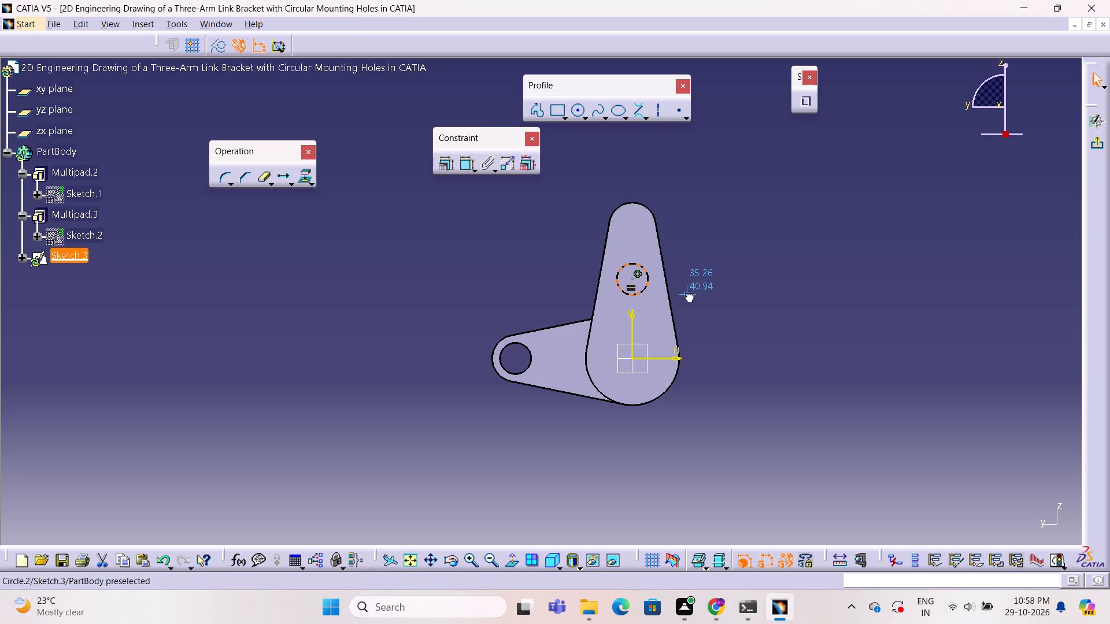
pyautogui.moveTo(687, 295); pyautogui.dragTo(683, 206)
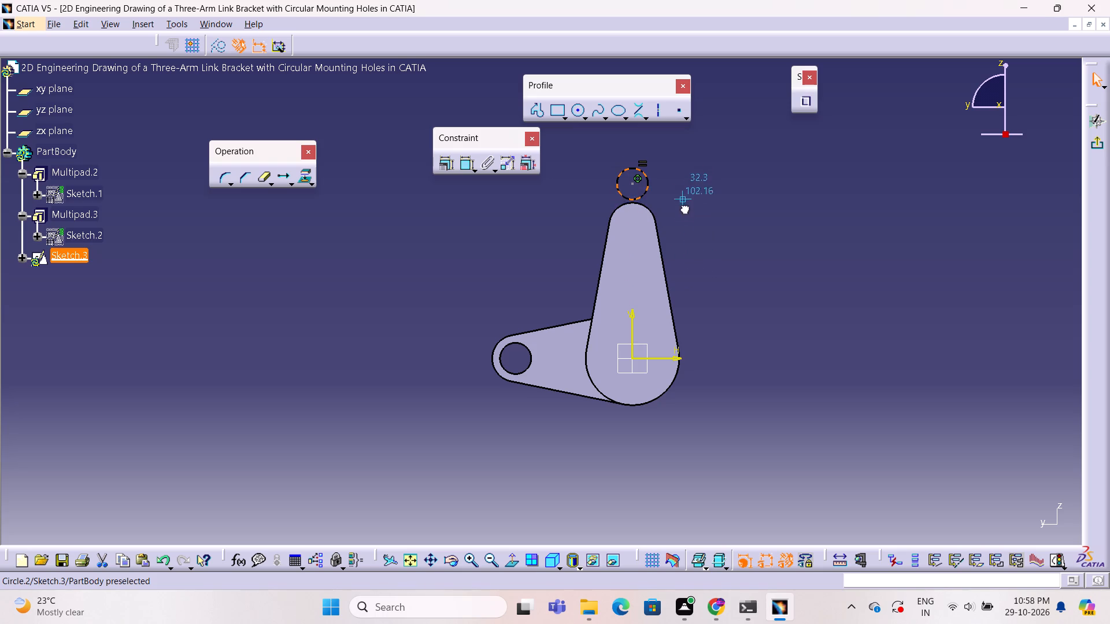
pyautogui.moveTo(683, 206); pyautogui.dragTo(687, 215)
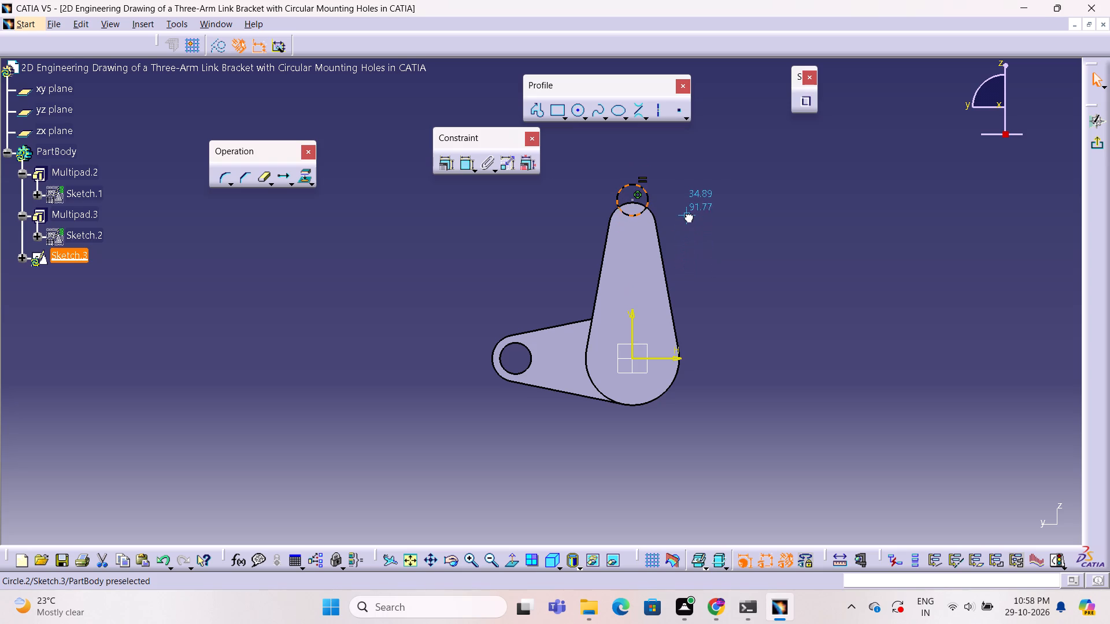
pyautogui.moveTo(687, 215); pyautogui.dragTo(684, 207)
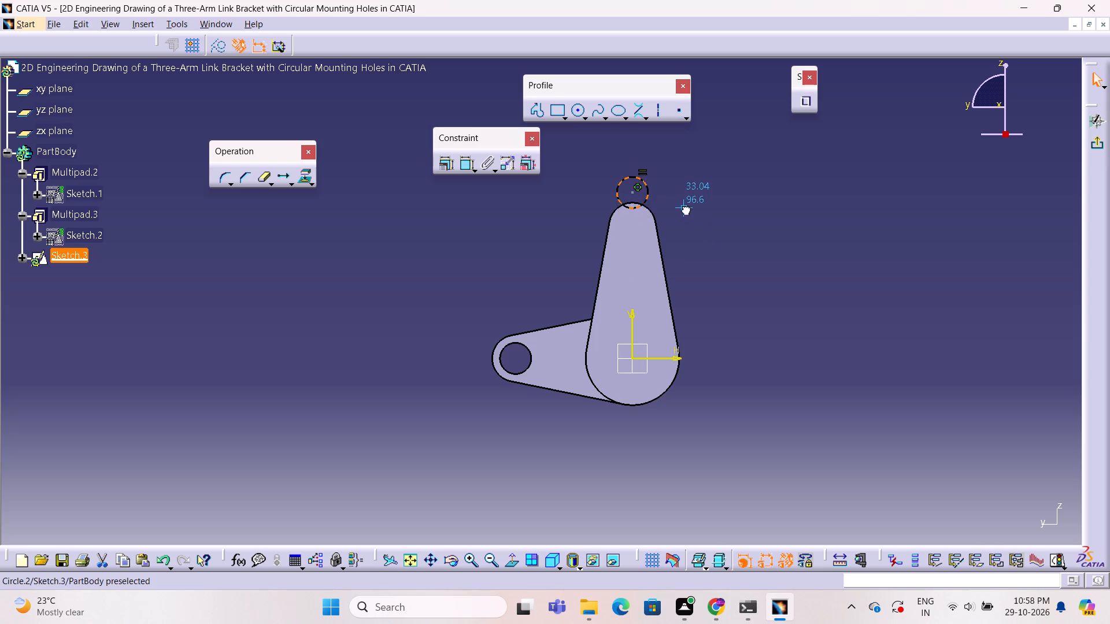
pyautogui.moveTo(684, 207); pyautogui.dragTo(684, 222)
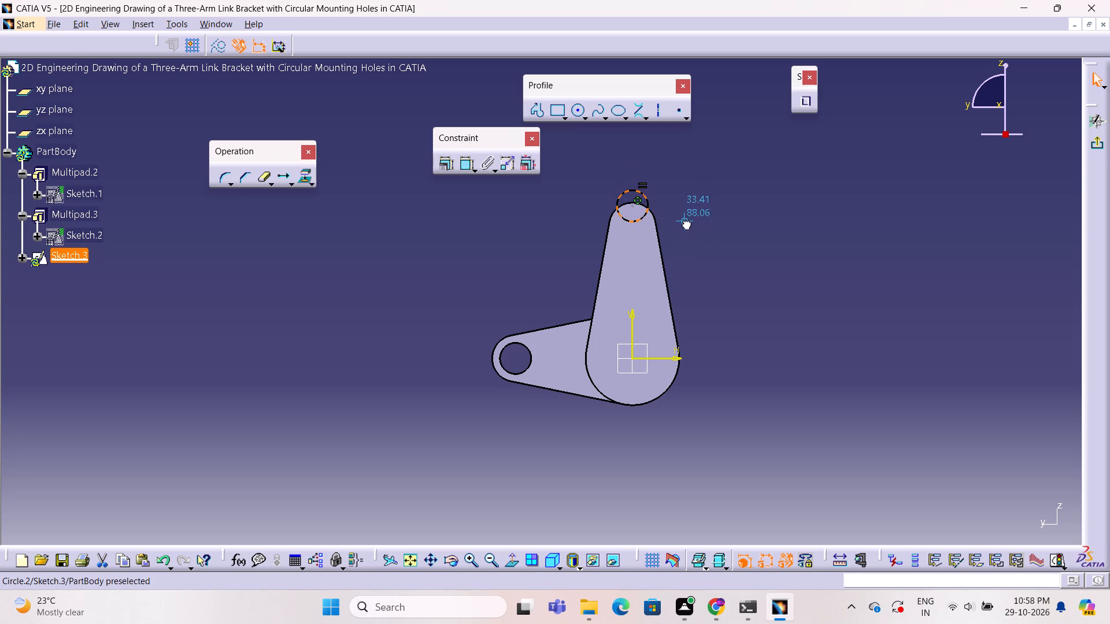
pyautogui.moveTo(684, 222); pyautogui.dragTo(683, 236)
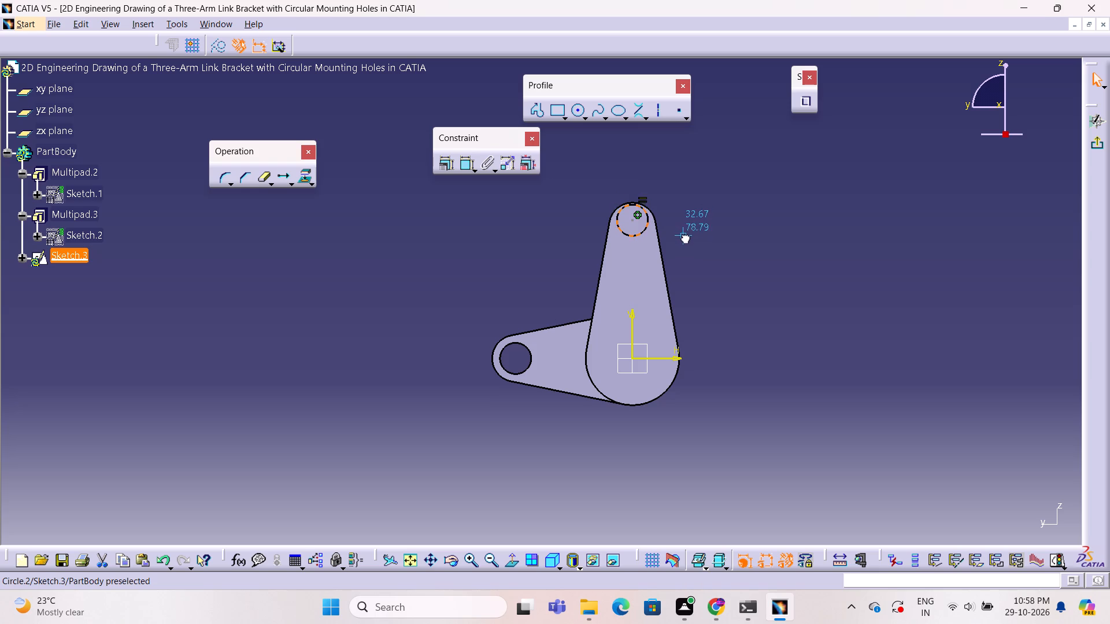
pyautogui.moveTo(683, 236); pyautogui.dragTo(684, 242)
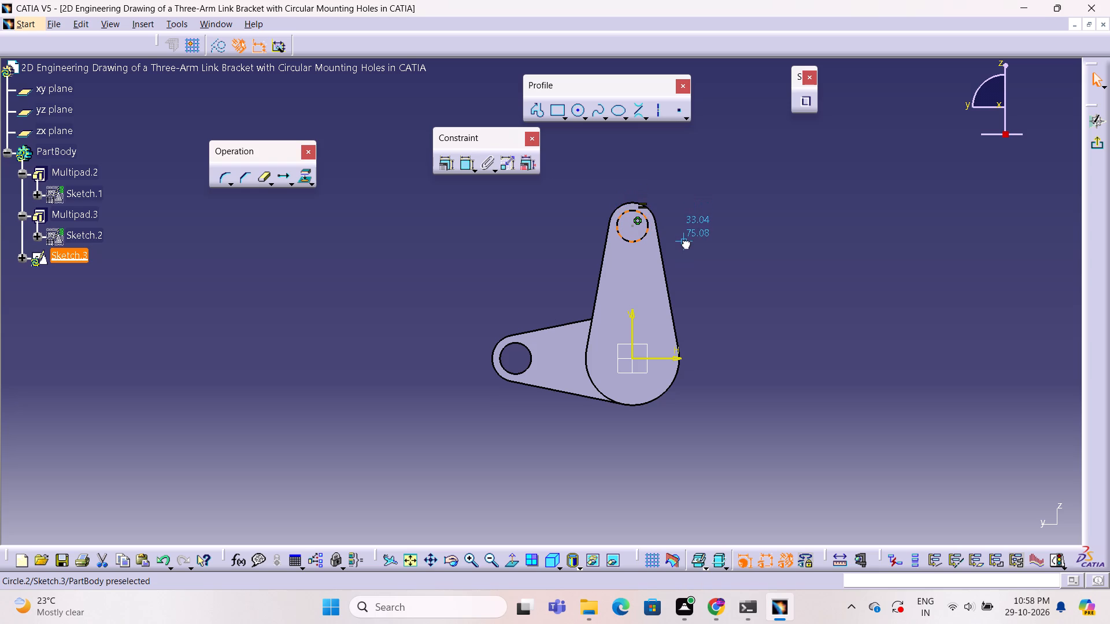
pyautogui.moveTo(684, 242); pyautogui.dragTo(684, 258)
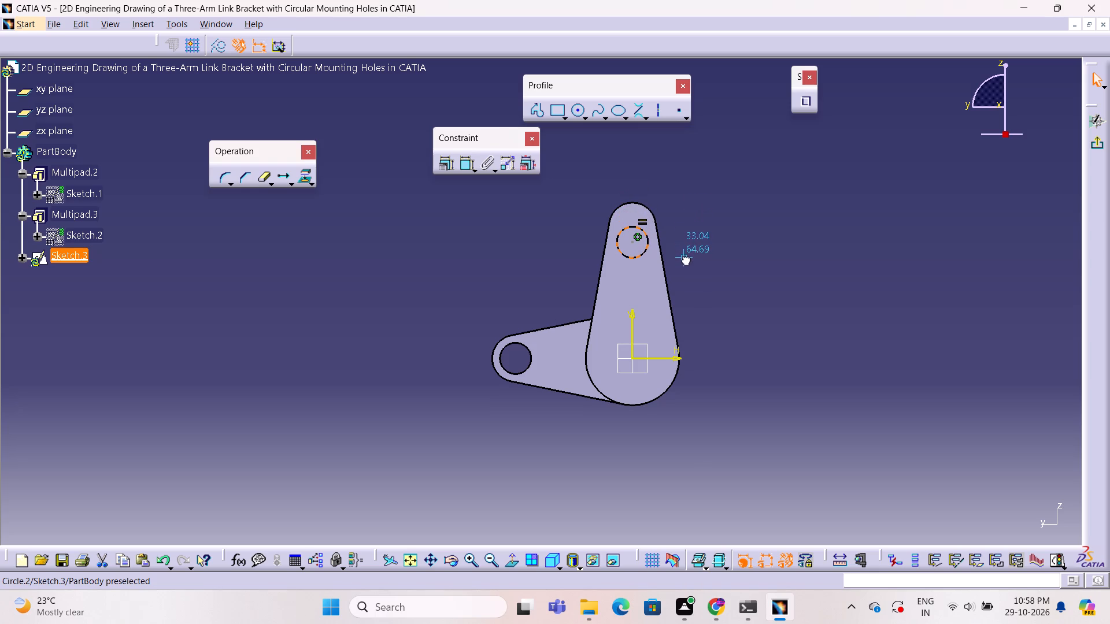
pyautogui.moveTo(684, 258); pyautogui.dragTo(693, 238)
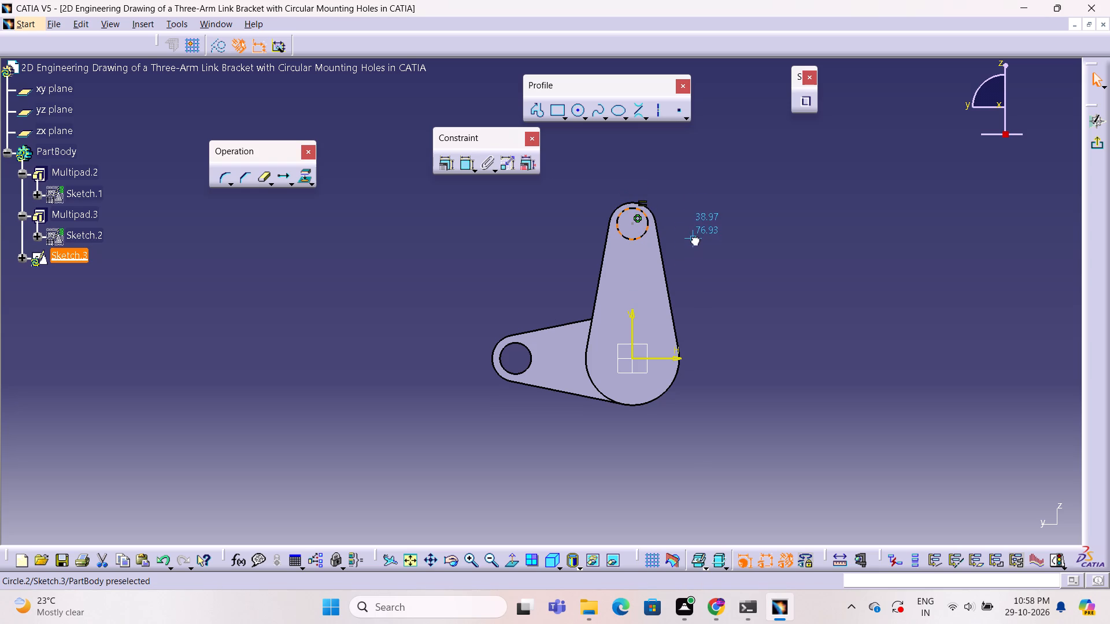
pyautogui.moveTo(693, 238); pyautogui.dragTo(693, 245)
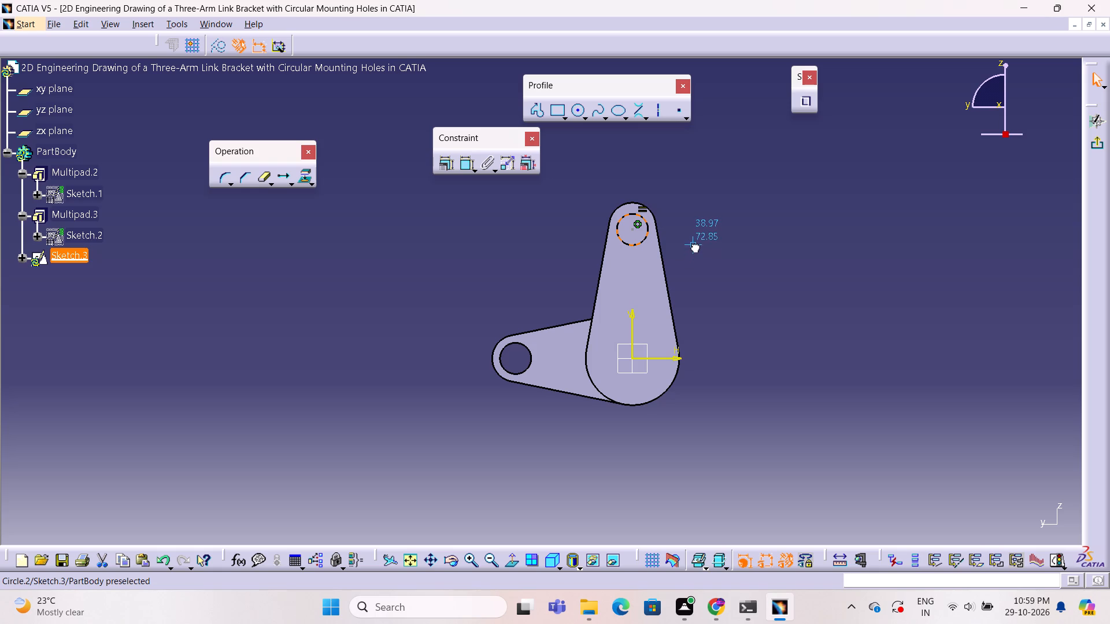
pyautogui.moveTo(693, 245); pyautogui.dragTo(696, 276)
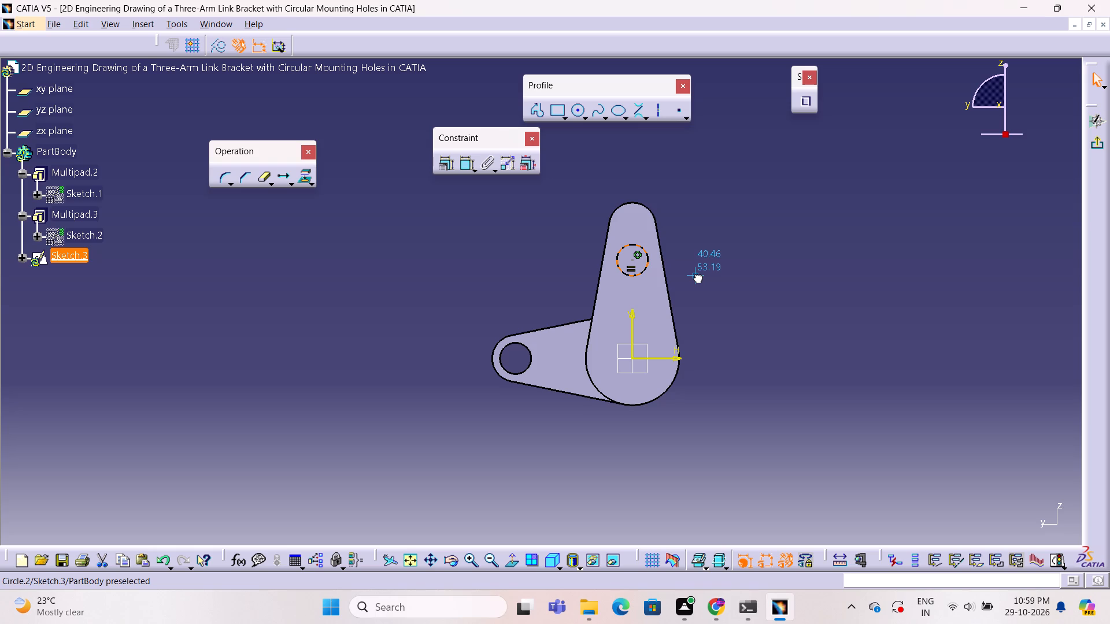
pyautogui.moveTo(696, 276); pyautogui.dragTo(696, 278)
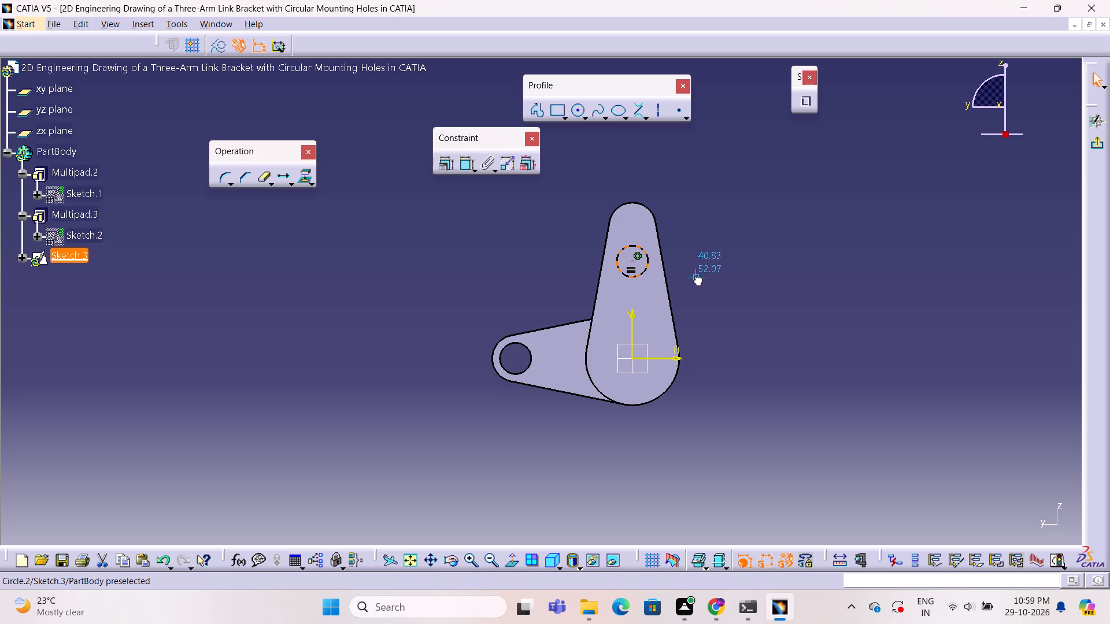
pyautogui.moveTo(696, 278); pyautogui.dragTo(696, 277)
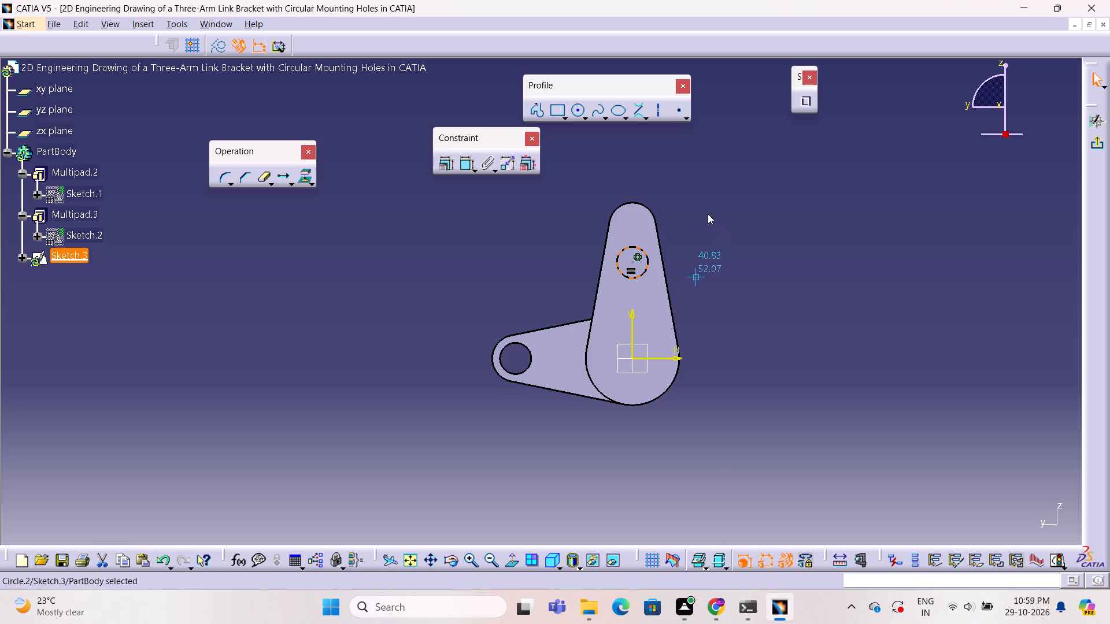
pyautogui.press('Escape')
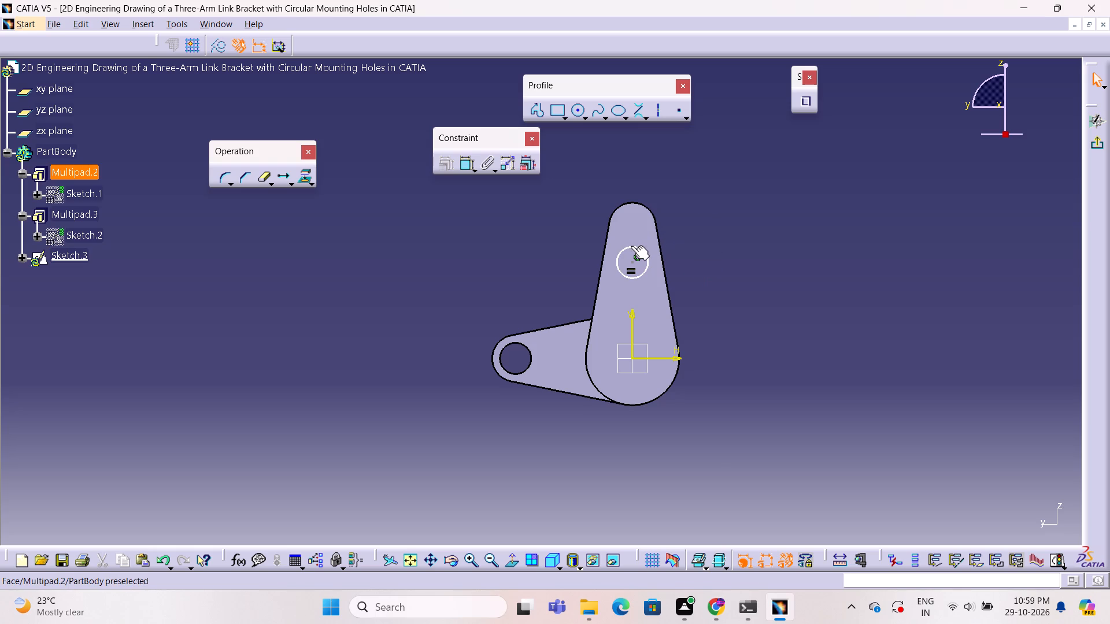
# Apply a Concentricity constraint between the sketched circle and the rounded end edge of the tall arm.
pyautogui.click(631, 246)
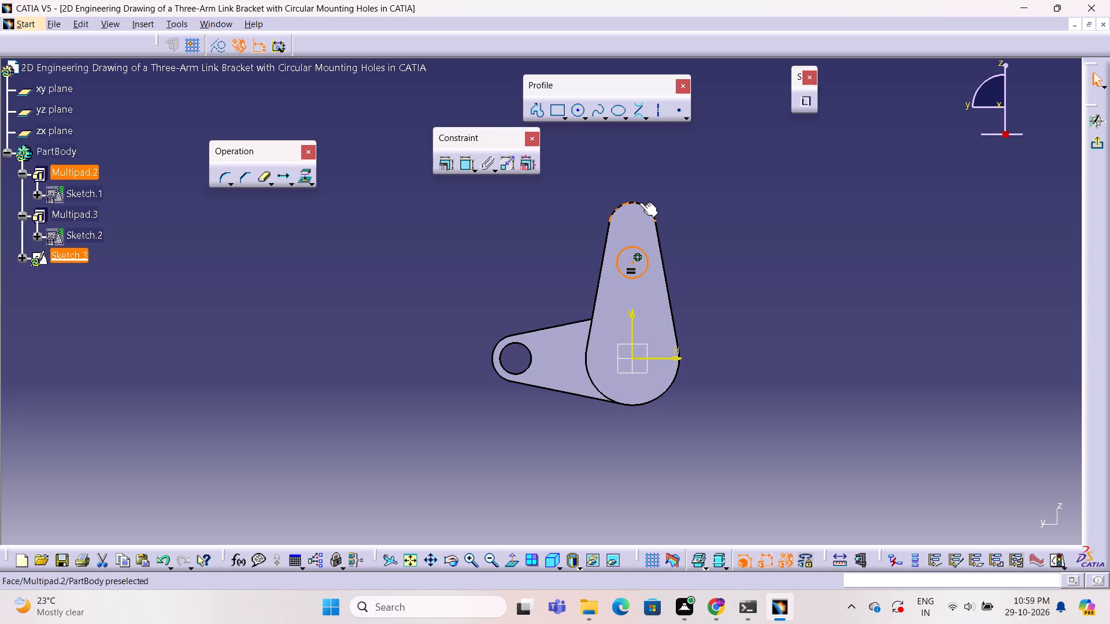
pyautogui.keyDown('ctrl'); pyautogui.click(639, 201); pyautogui.keyUp('ctrl')
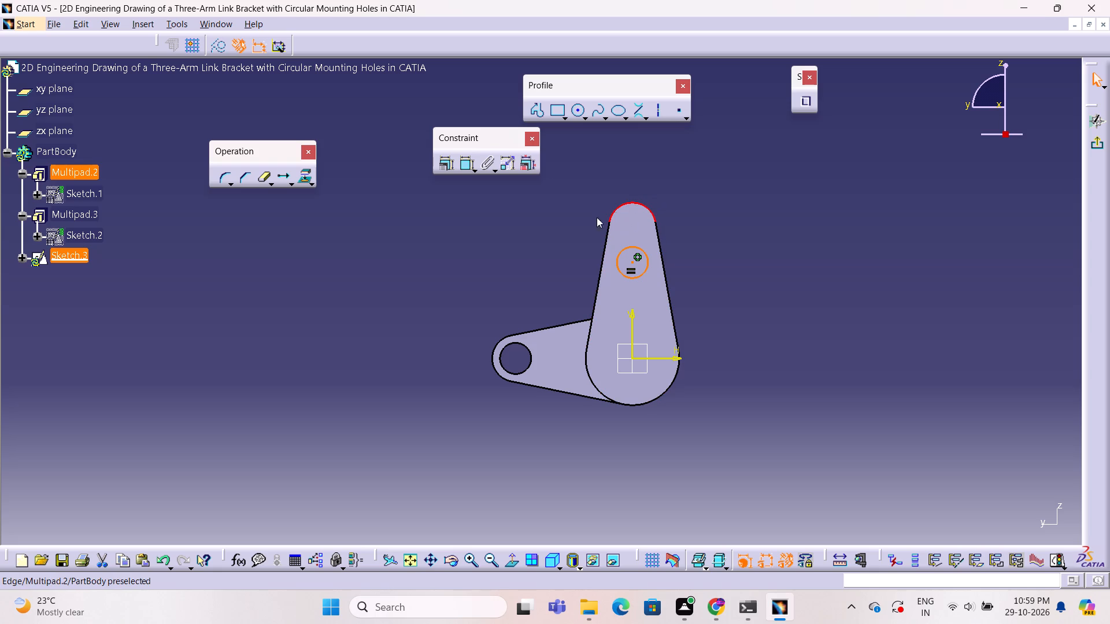
pyautogui.click(446, 164)
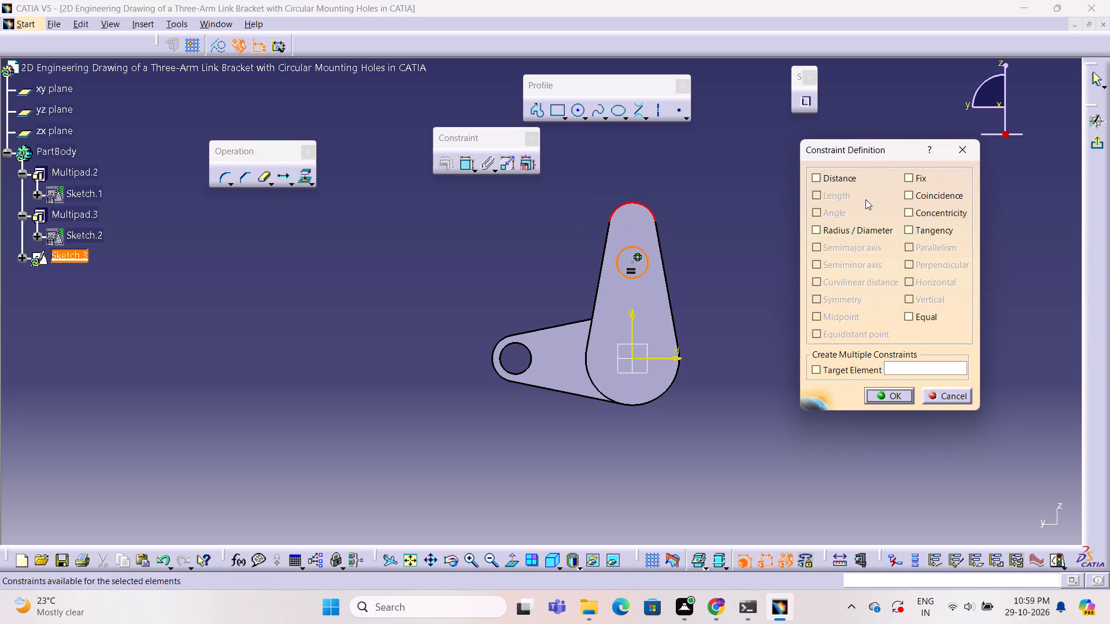
pyautogui.click(908, 211)
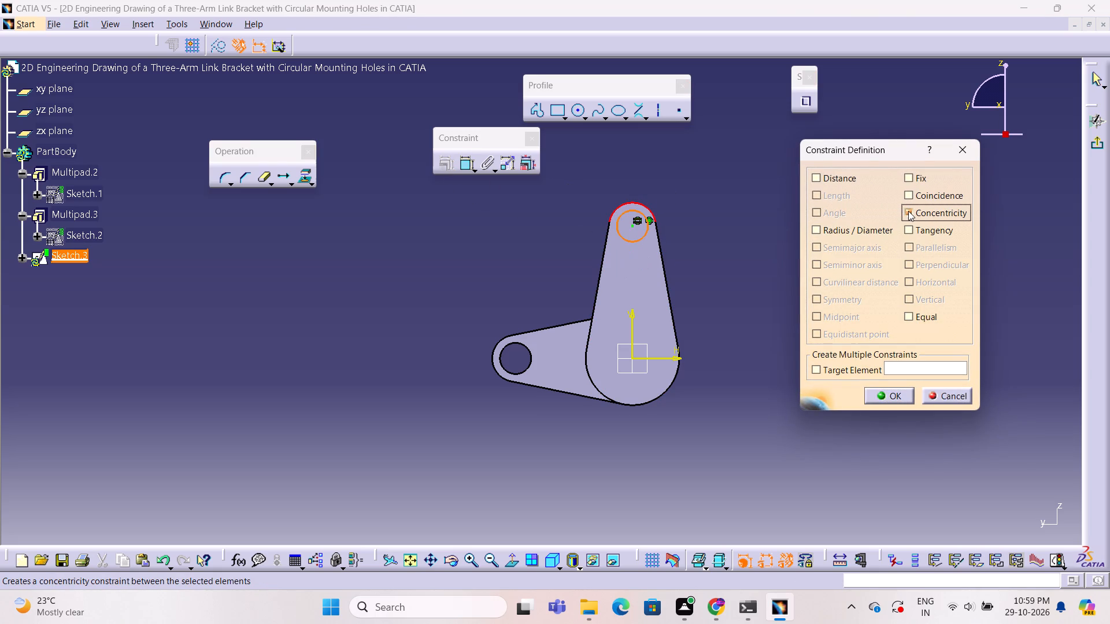
pyautogui.click(903, 398)
pyautogui.click(720, 162)
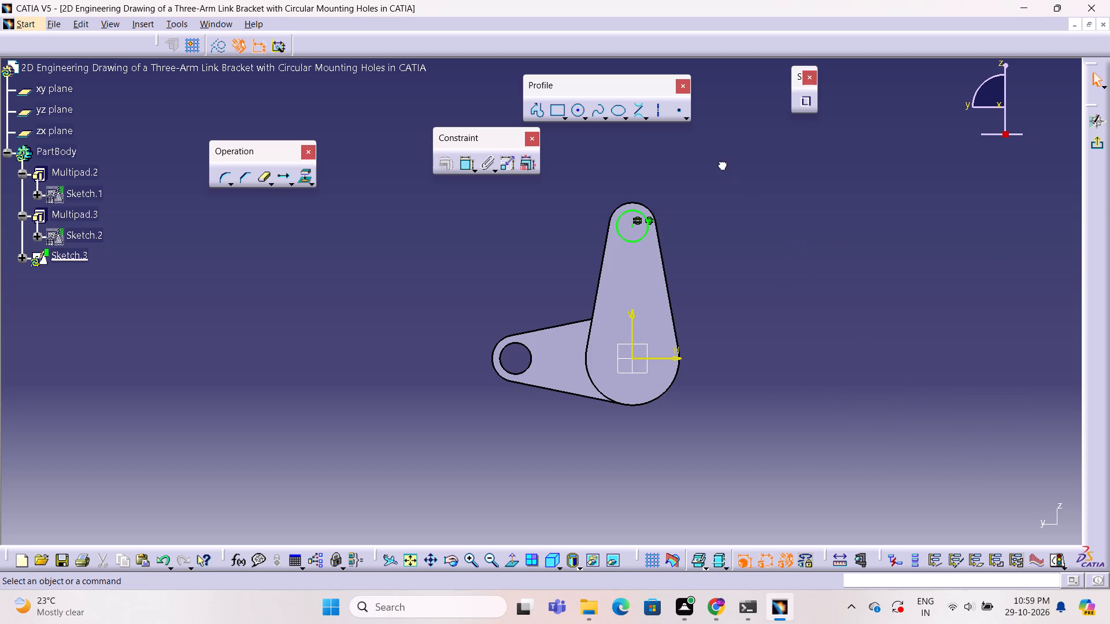
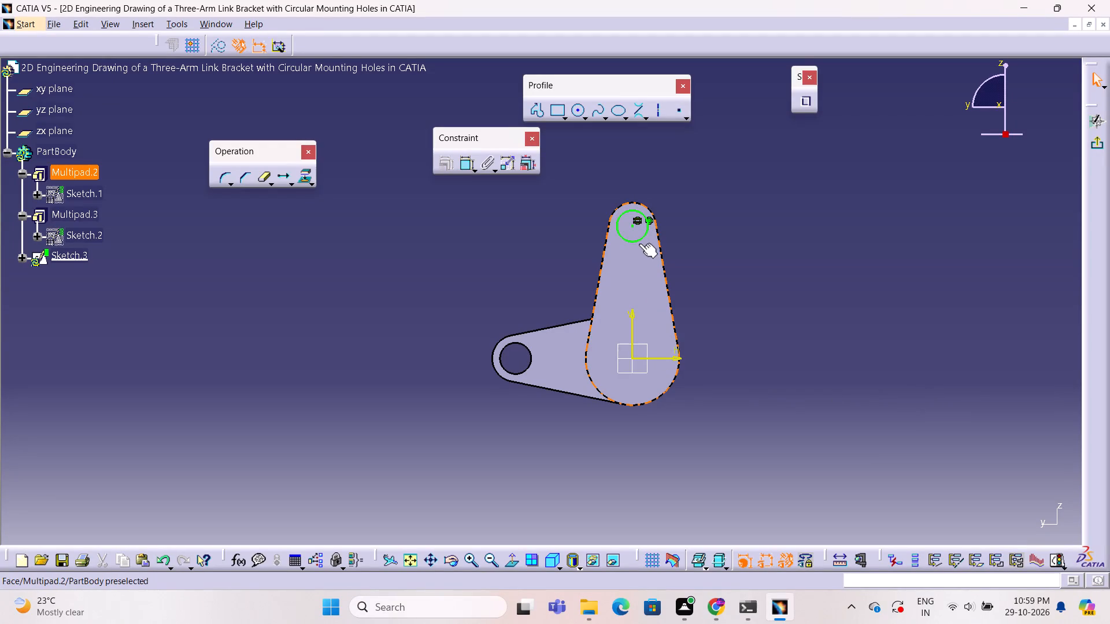
# Sketch a circle about 39 mm in diameter on the tall arm's wide base, centred on the sketch origin.
pyautogui.keyDown('ctrl'); pyautogui.moveTo(705, 268); pyautogui.dragTo(540, 274, button='middle'); pyautogui.keyUp('ctrl')
pyautogui.keyDown('ctrl'); pyautogui.moveTo(706, 268); pyautogui.dragTo(639, 272, button='right'); pyautogui.keyUp('ctrl')
pyautogui.keyDown('ctrl'); pyautogui.moveTo(540, 274); pyautogui.dragTo(638, 272, button='middle'); pyautogui.keyUp('ctrl')
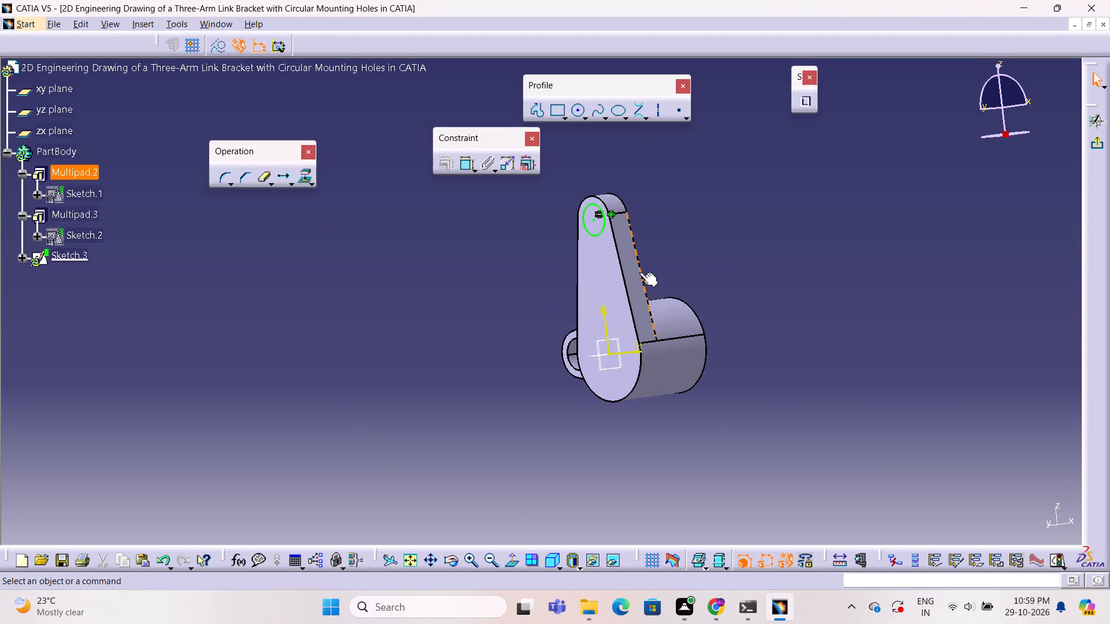
pyautogui.click(509, 563)
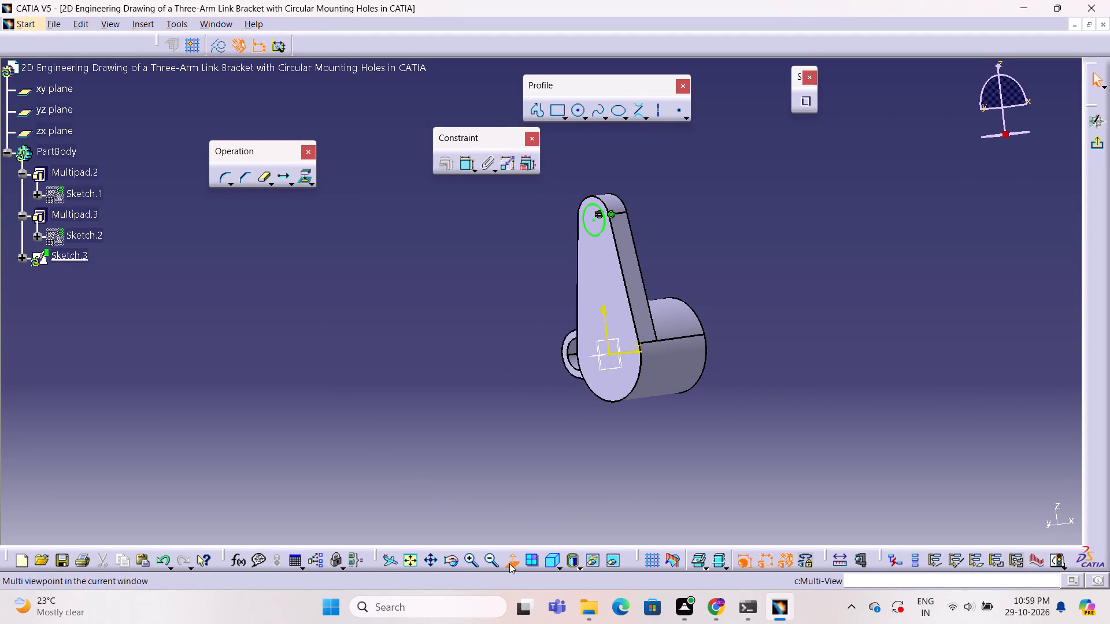
pyautogui.click(579, 110)
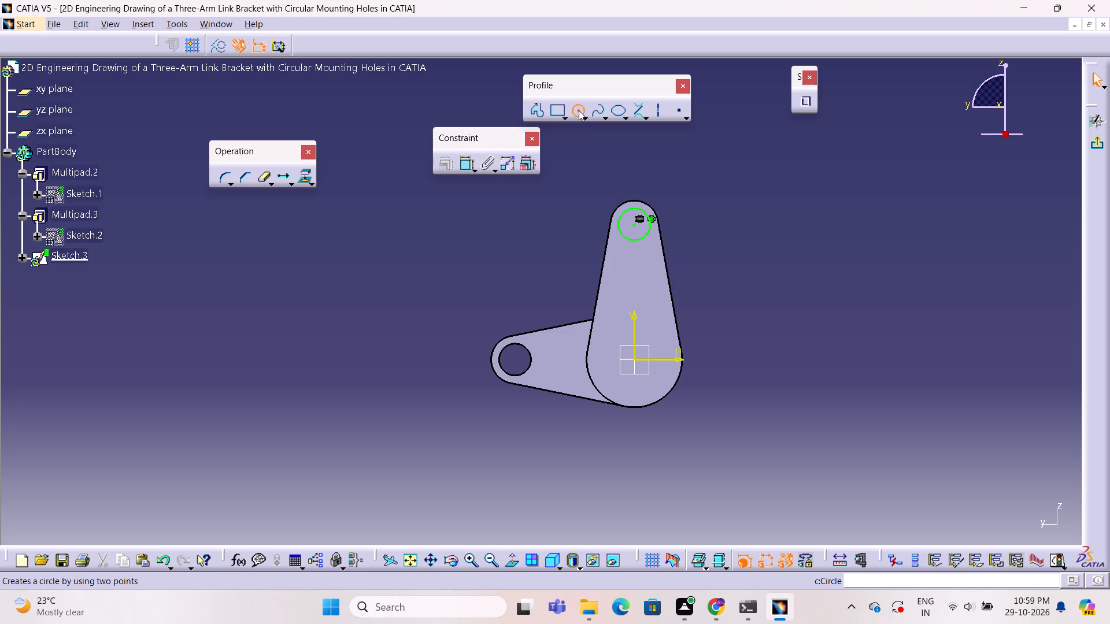
pyautogui.click(635, 359)
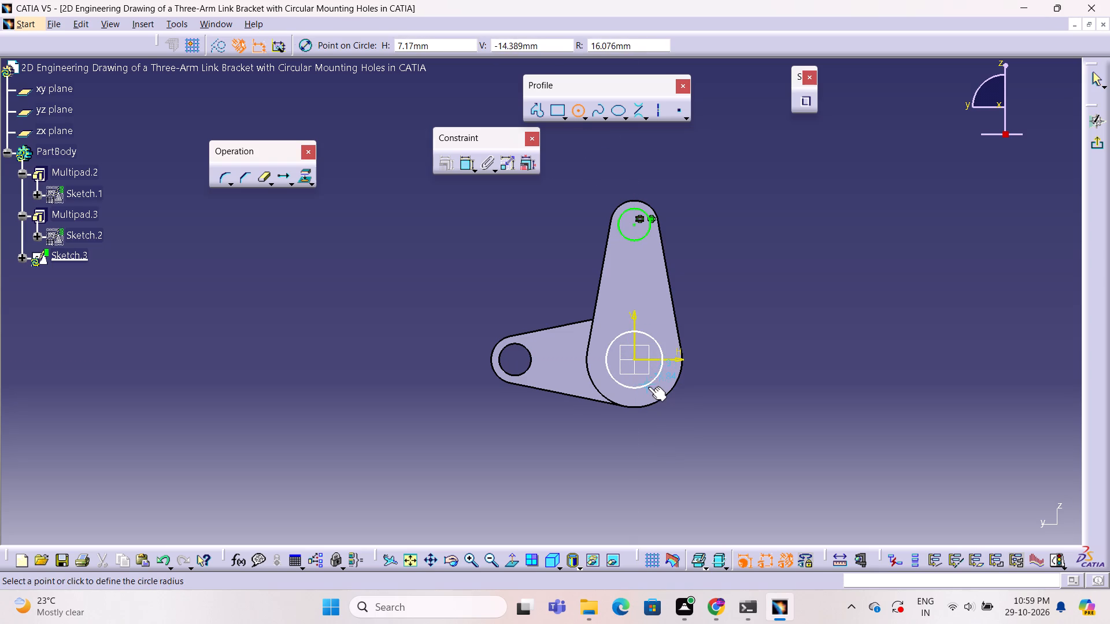
pyautogui.click(649, 388)
pyautogui.click(736, 380)
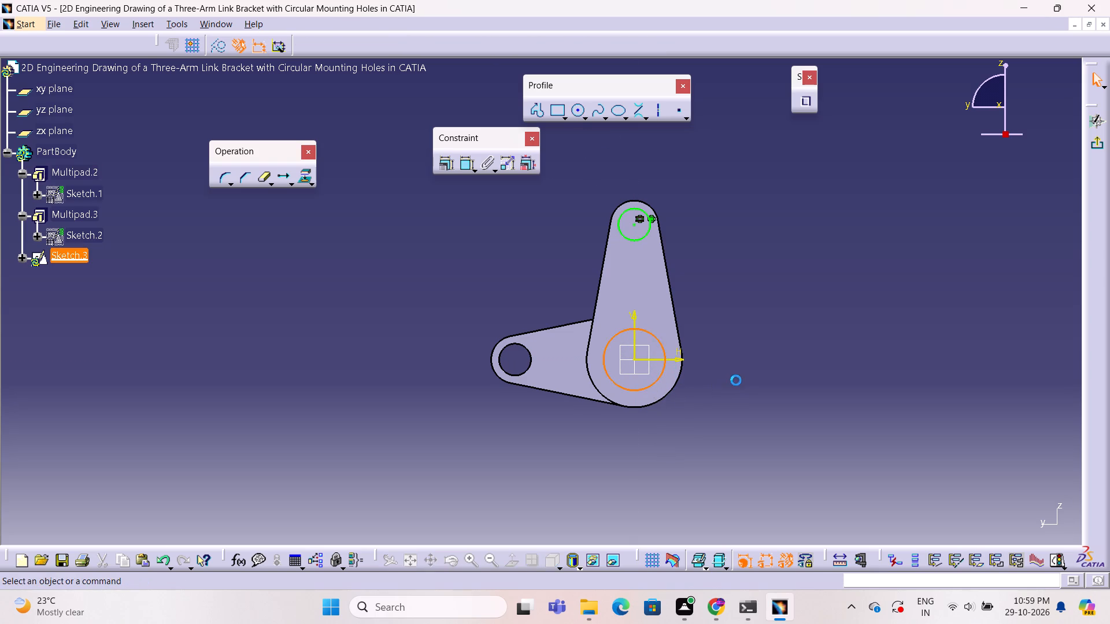
# Dimension the diameter of the circle at the sketch origin and set it to 40 mm.
pyautogui.click(466, 170)
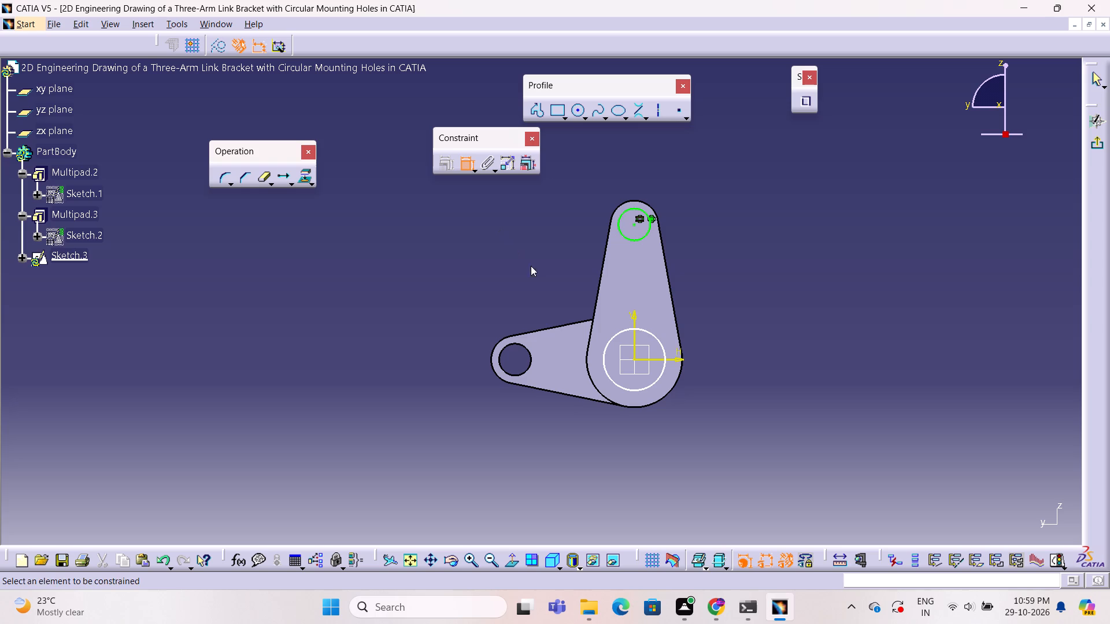
pyautogui.click(653, 333)
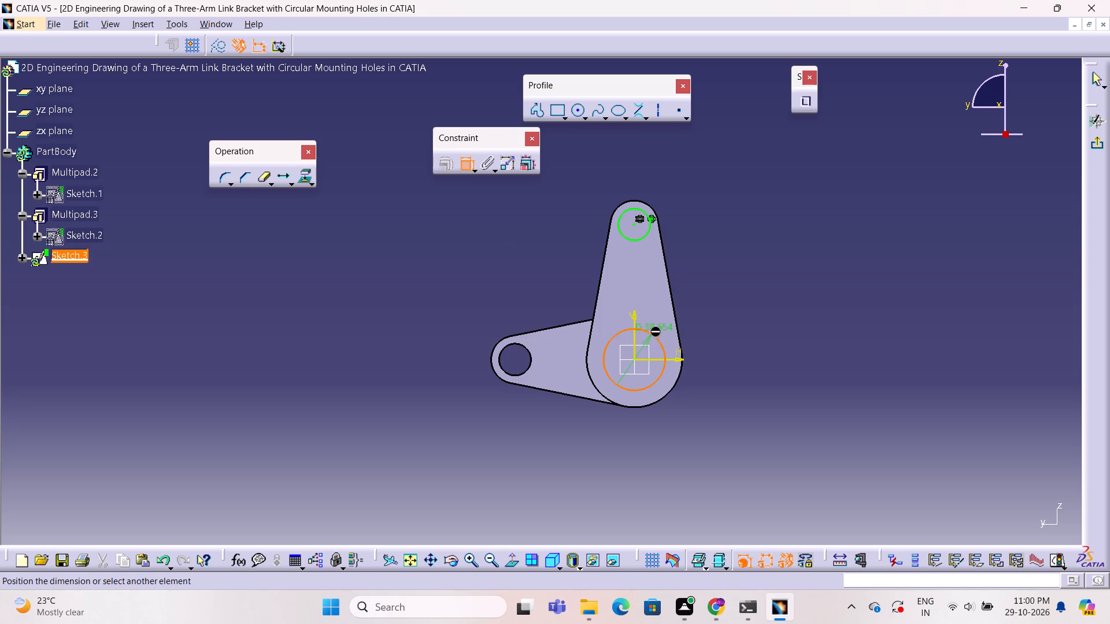
pyautogui.click(728, 303)
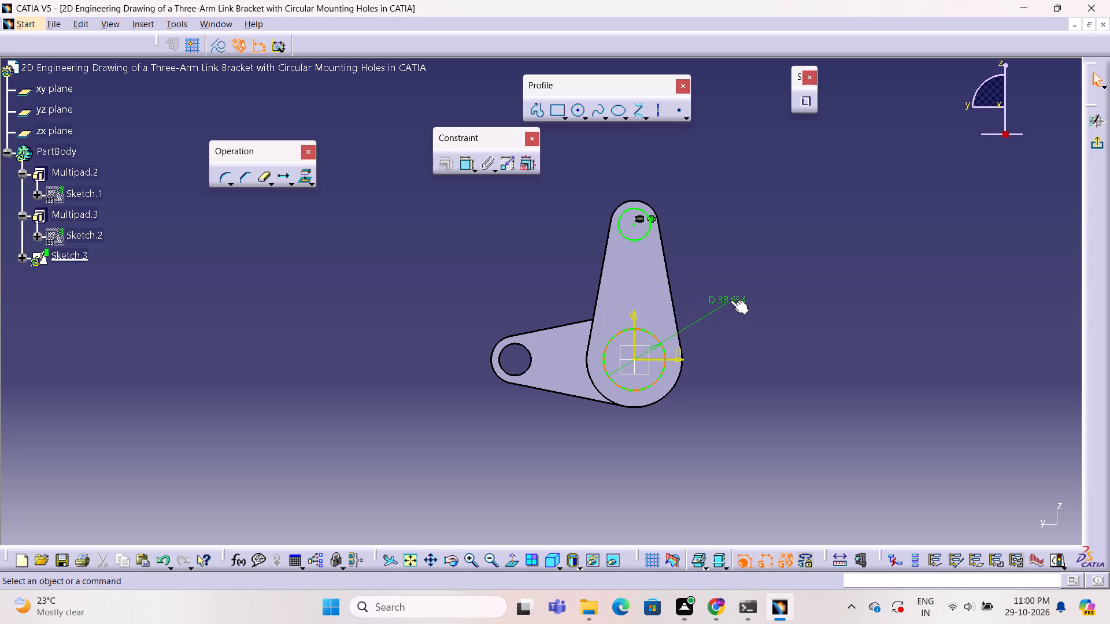
pyautogui.click(732, 299)
pyautogui.click(732, 299)
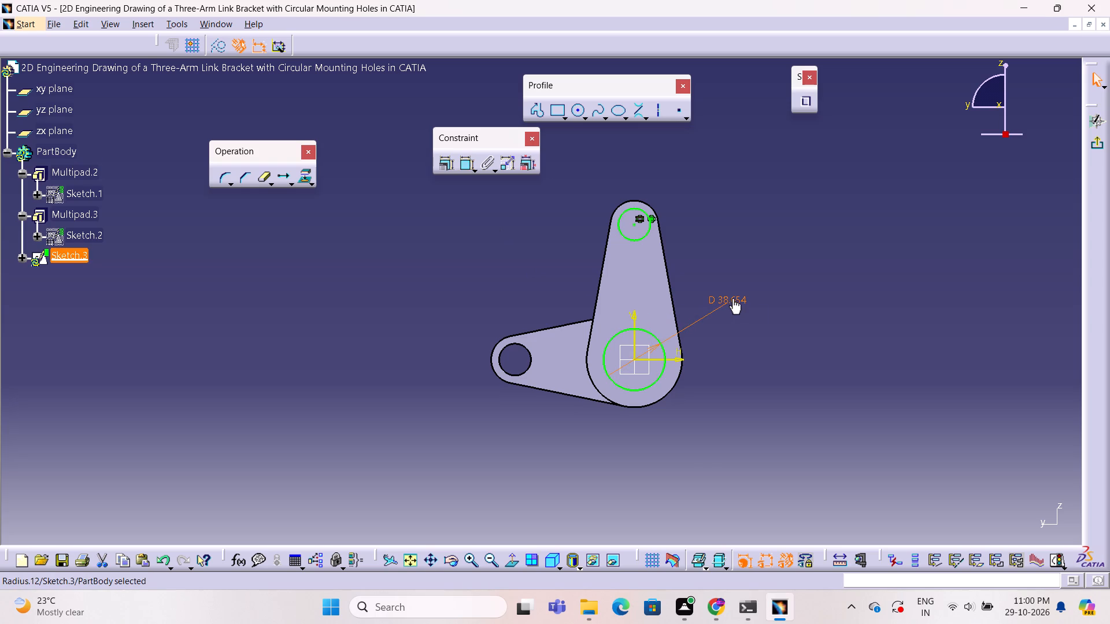
pyautogui.click(732, 298)
pyautogui.click(732, 298)
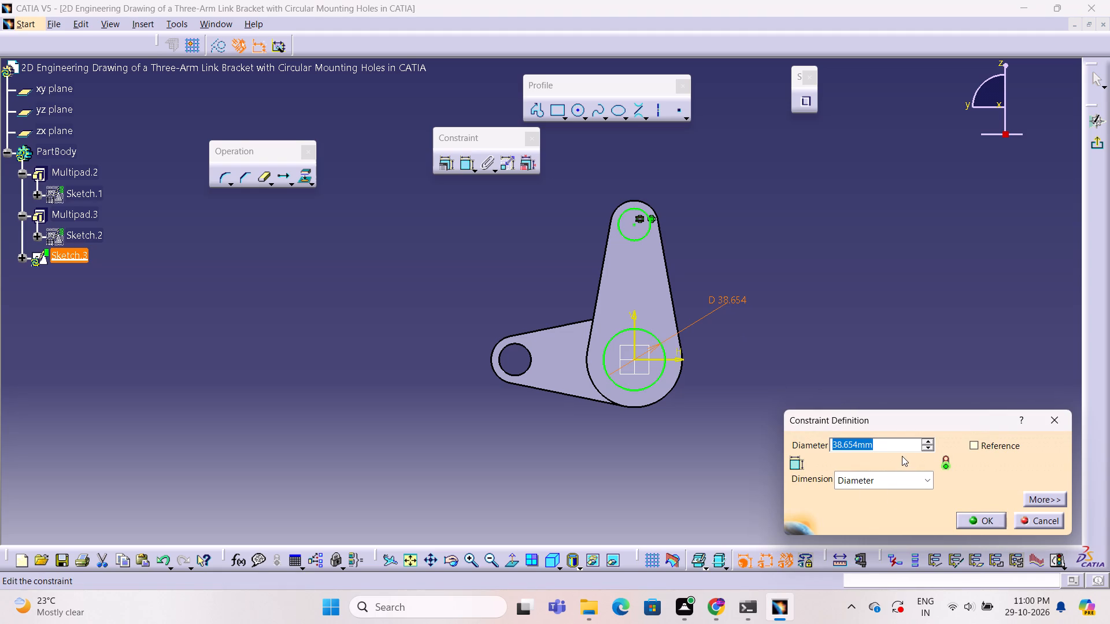
pyautogui.press('3')
pyautogui.press('0')
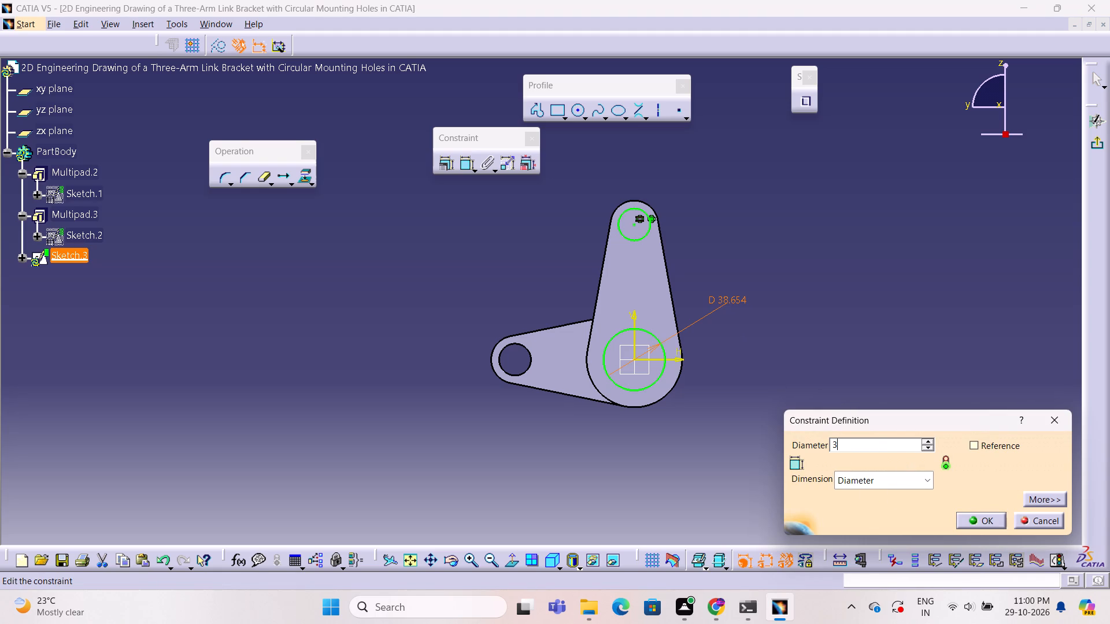
pyautogui.press('BackSpace')
pyautogui.press('BackSpace')
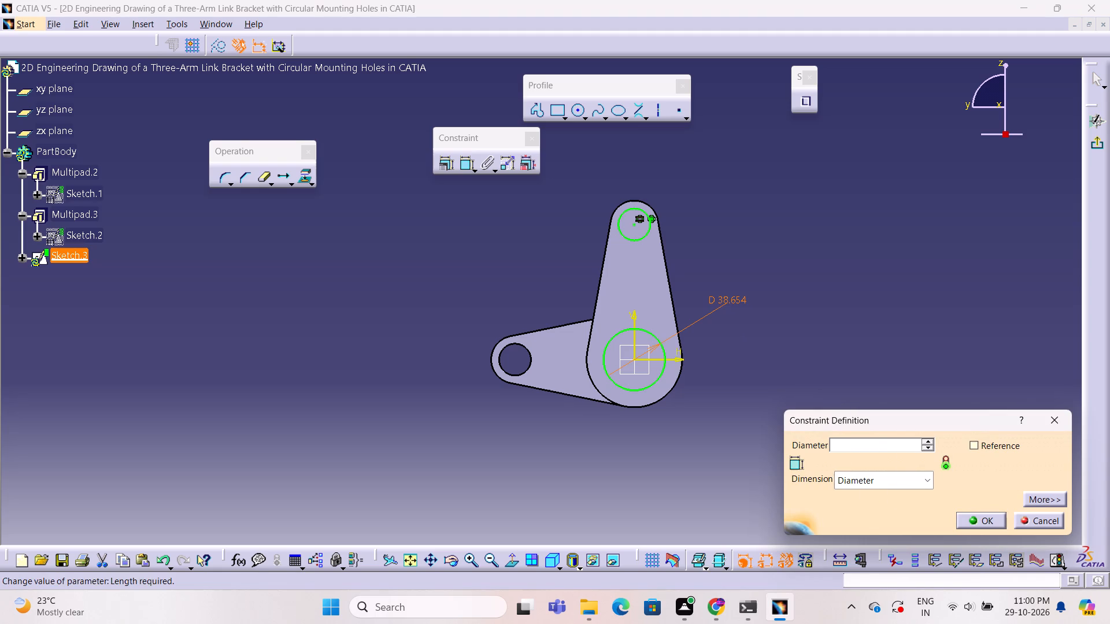
pyautogui.press('4')
pyautogui.press('0')
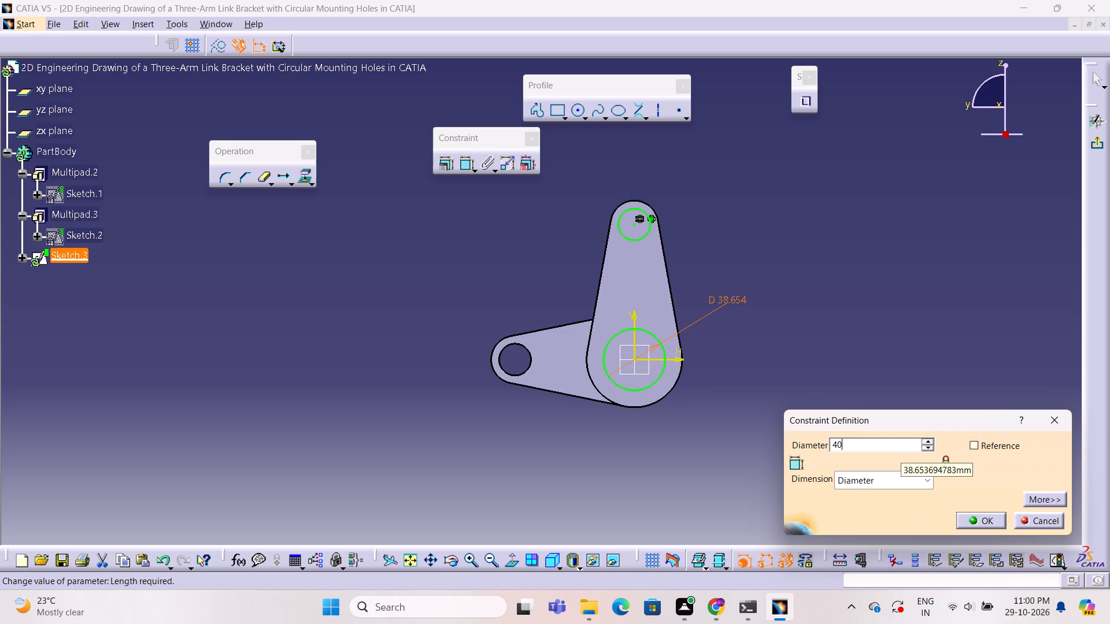
pyautogui.click(985, 515)
pyautogui.click(871, 460)
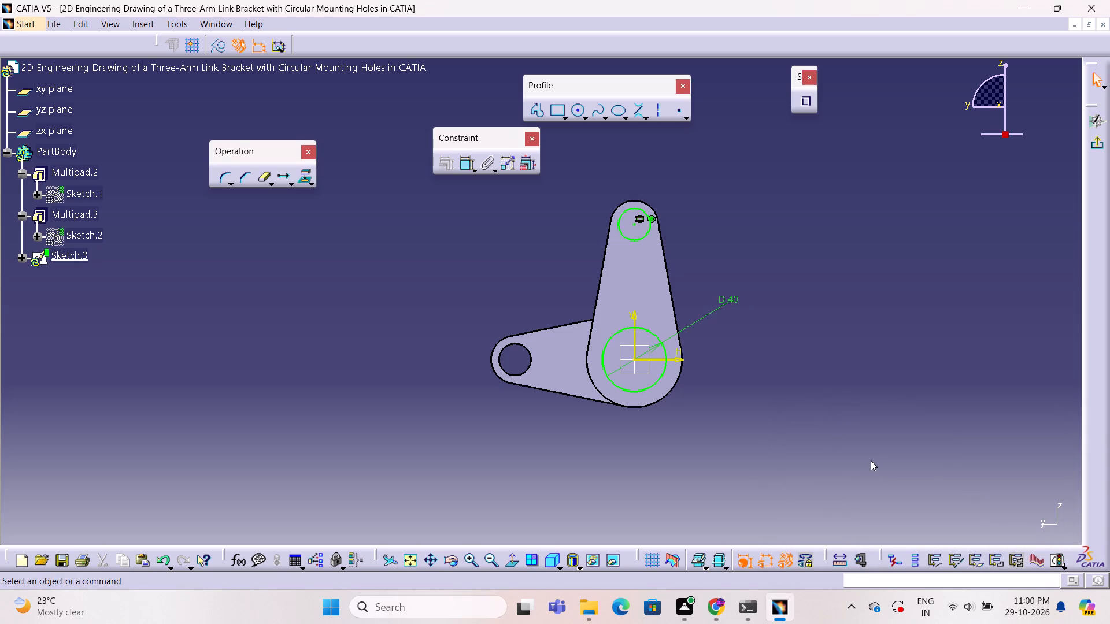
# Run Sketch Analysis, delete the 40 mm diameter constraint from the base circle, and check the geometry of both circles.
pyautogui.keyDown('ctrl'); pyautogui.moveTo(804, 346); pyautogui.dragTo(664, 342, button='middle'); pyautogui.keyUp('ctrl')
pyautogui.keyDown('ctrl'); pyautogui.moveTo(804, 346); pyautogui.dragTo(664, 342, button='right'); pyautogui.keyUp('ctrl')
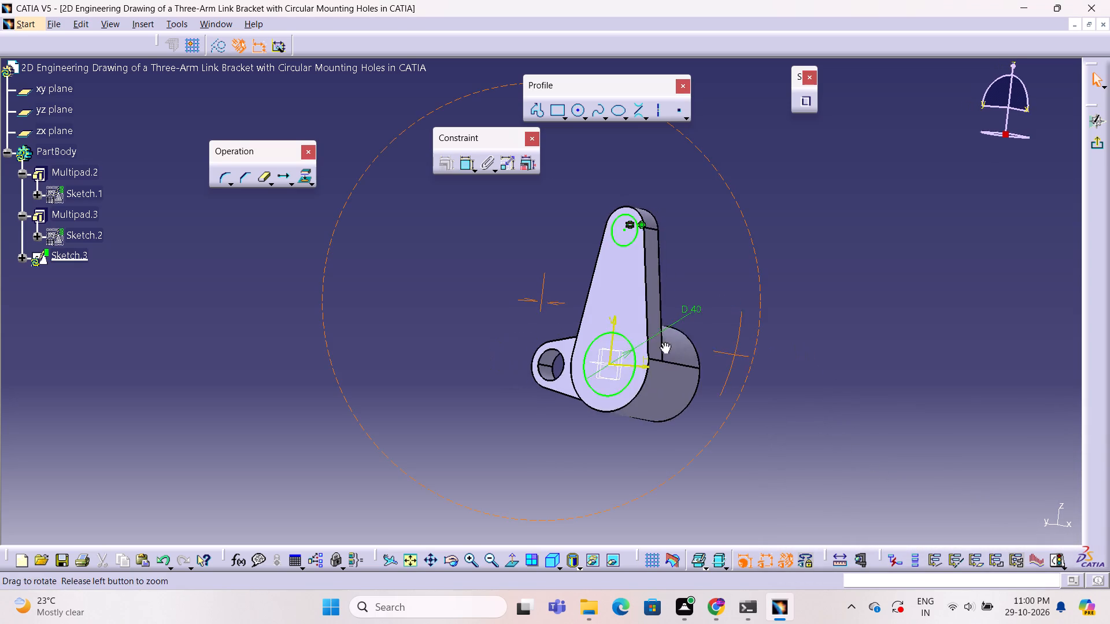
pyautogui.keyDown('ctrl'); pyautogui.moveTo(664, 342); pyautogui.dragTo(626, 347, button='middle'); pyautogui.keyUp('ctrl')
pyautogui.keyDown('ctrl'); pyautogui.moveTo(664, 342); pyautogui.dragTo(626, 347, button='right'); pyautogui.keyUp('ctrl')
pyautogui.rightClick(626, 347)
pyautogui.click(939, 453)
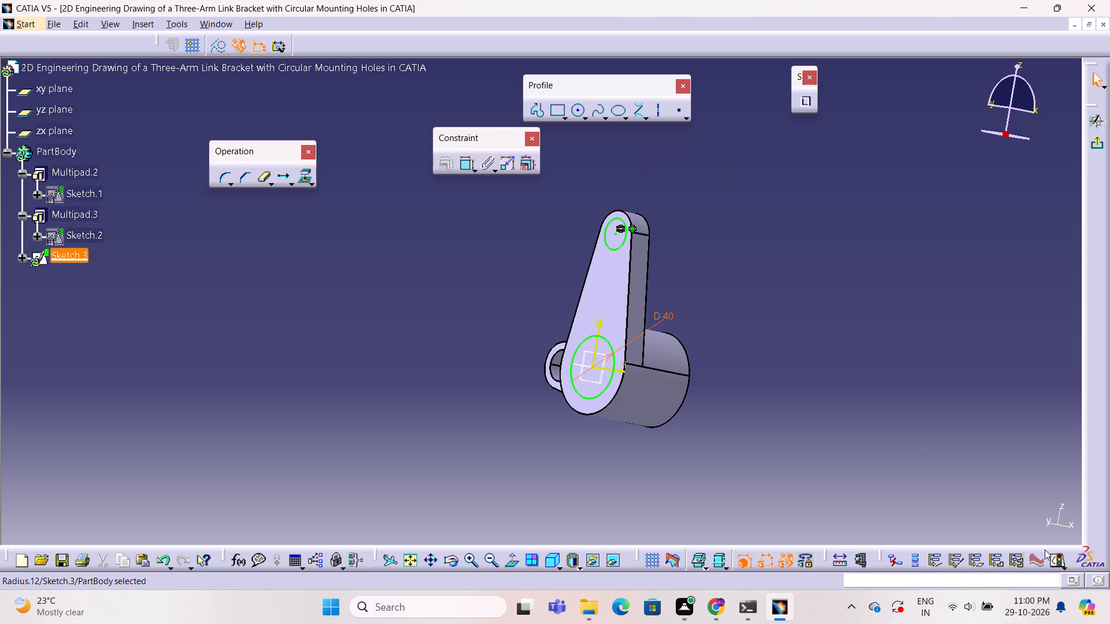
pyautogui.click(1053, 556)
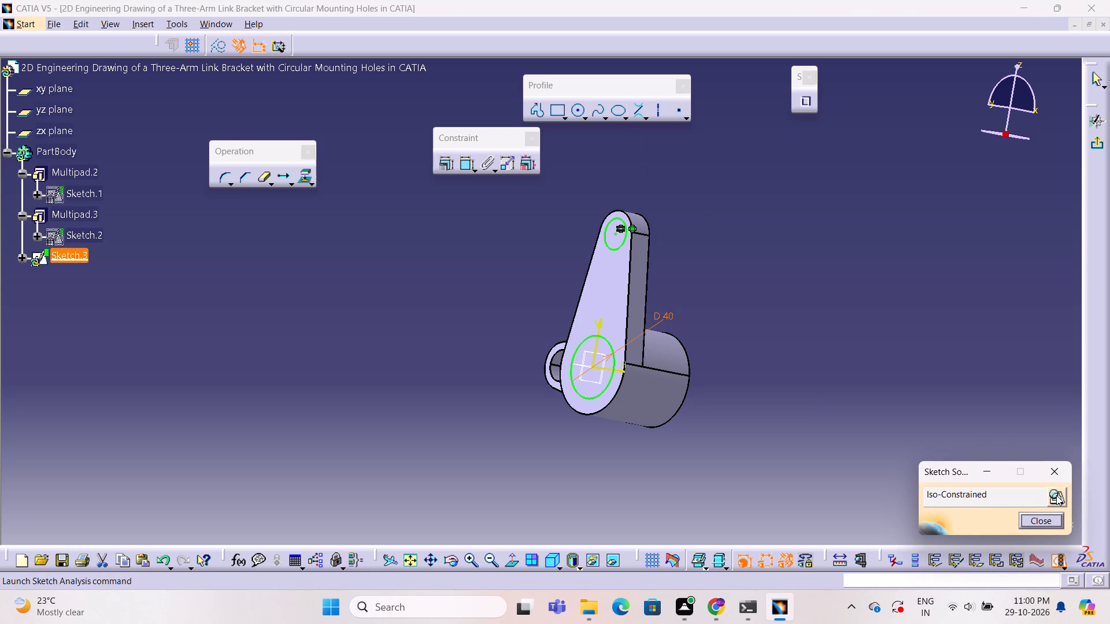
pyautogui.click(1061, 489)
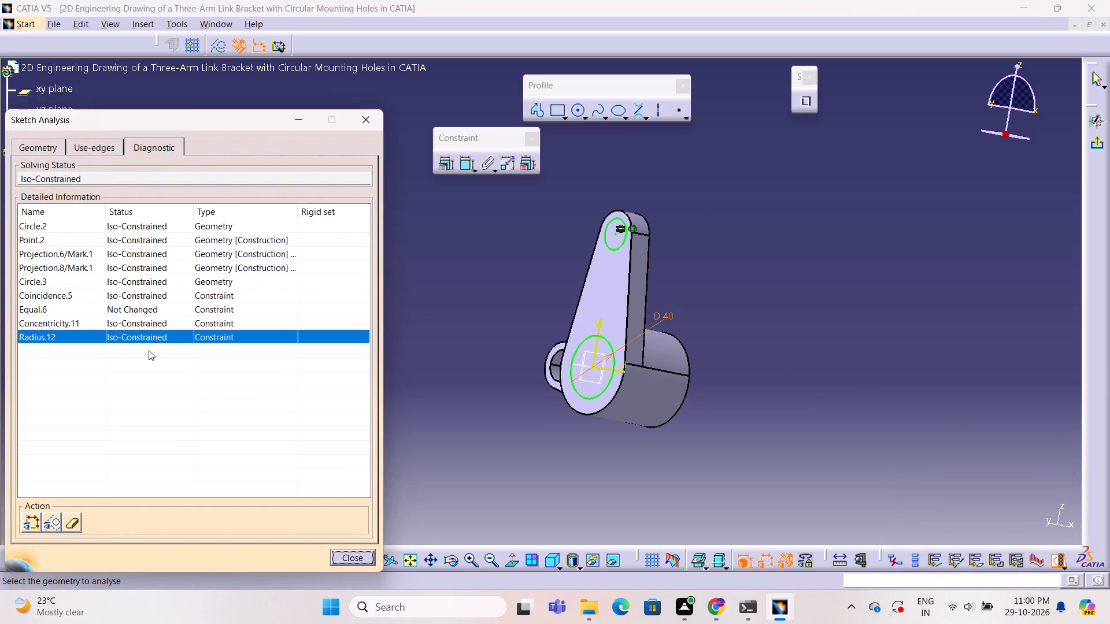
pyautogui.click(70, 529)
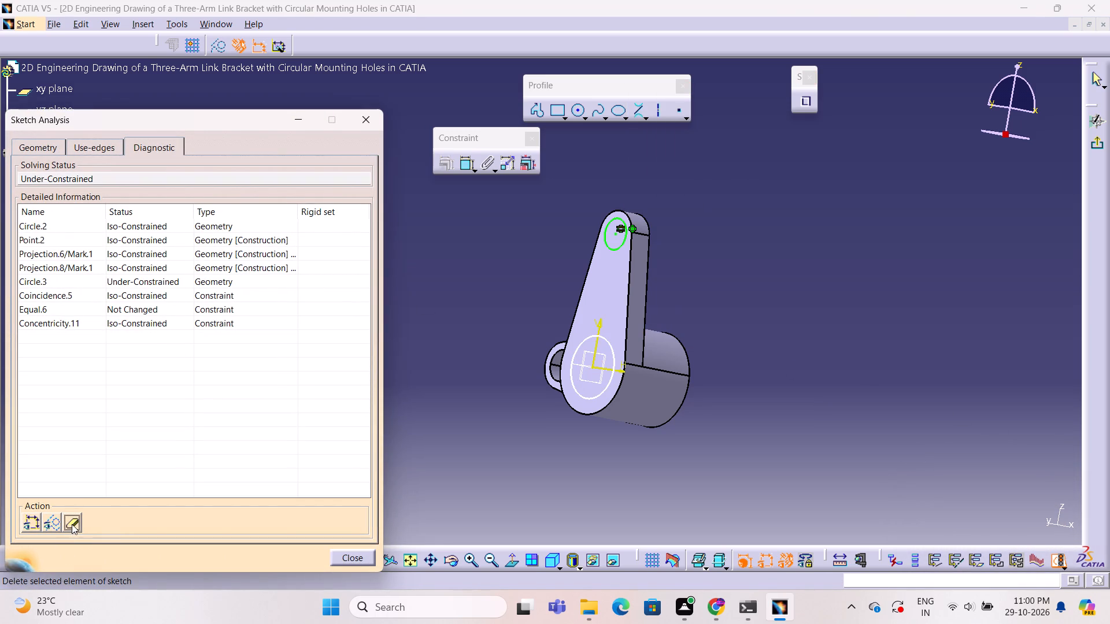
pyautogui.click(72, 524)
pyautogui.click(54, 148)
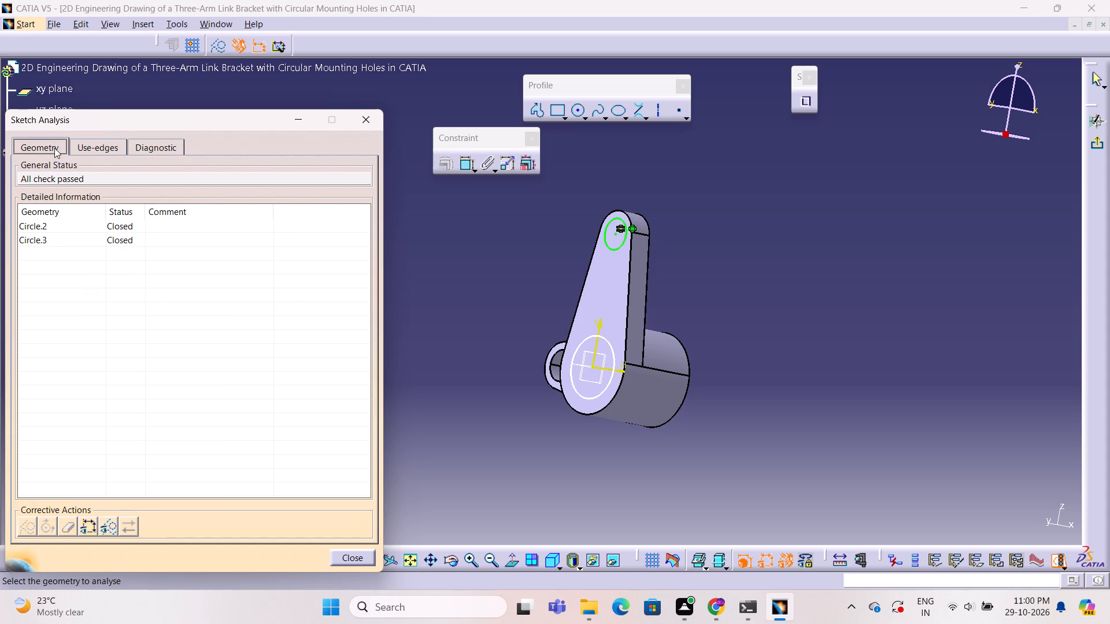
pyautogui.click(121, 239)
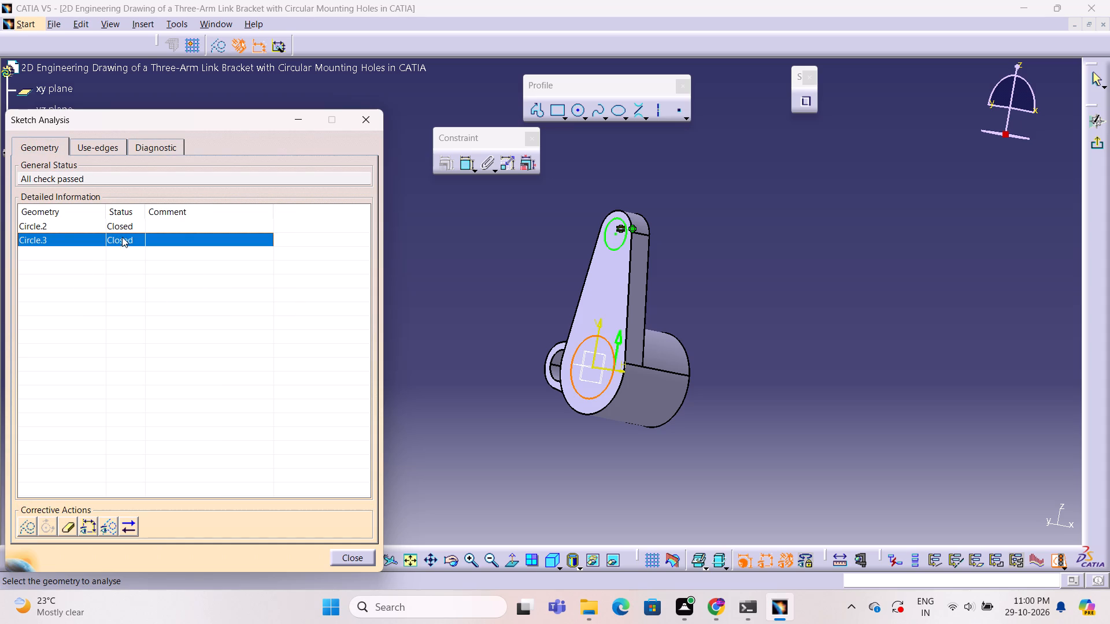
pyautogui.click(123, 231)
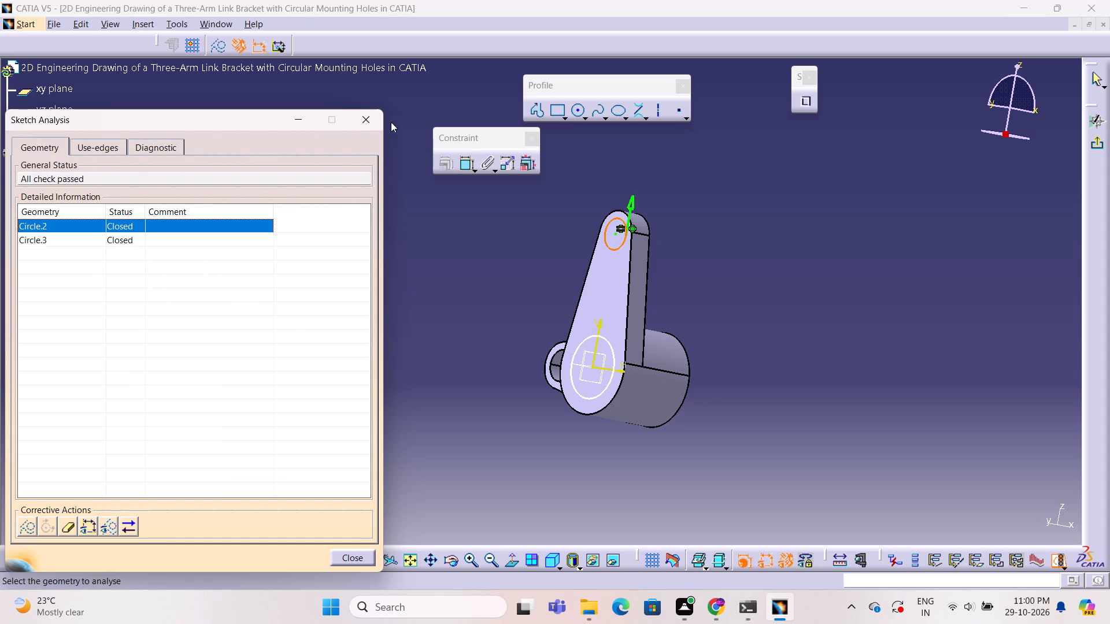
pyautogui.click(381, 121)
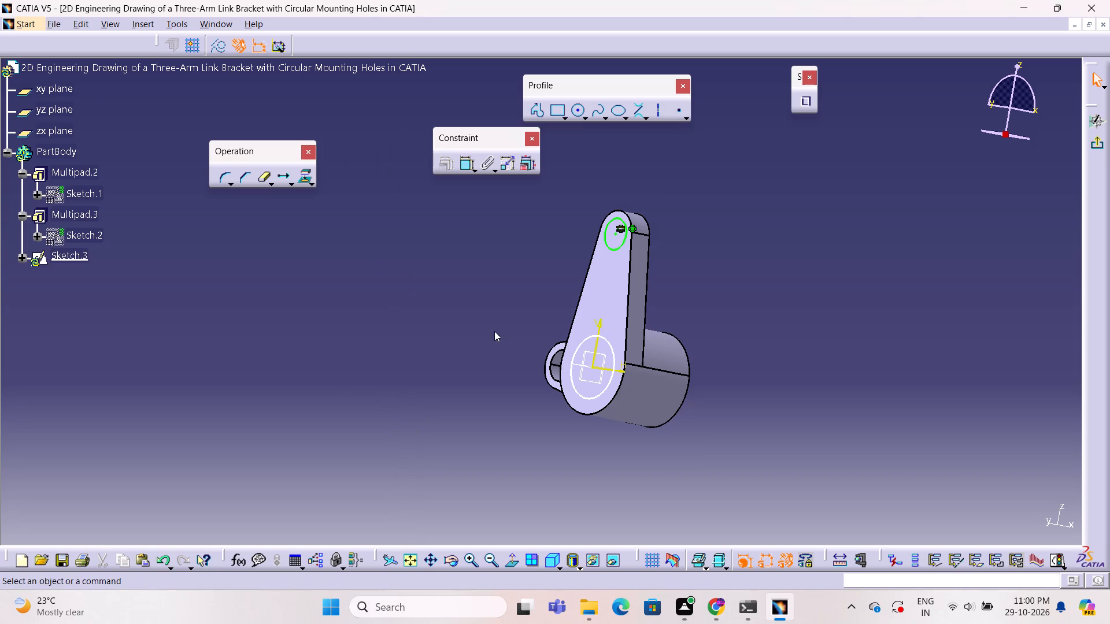
# Reapply a diameter dimension to the circle centred on the sketch origin.
pyautogui.keyDown('ctrl'); pyautogui.moveTo(494, 332); pyautogui.dragTo(572, 337, button='middle'); pyautogui.keyUp('ctrl')
pyautogui.keyDown('ctrl'); pyautogui.moveTo(494, 332); pyautogui.dragTo(572, 337, button='right'); pyautogui.keyUp('ctrl')
pyautogui.click(785, 296)
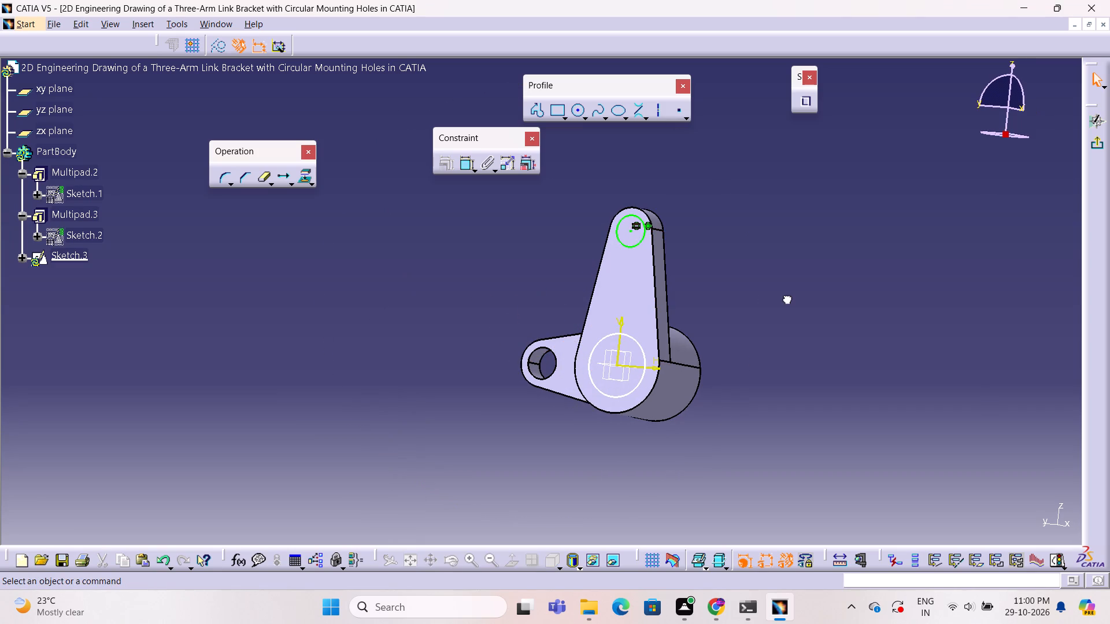
pyautogui.click(464, 162)
pyautogui.click(641, 345)
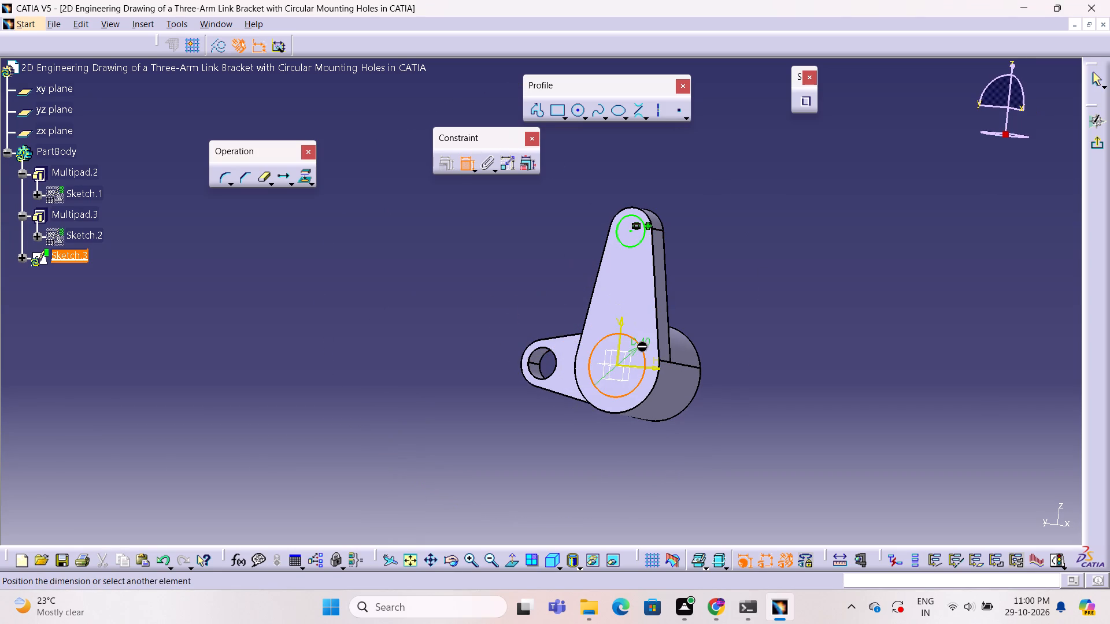
pyautogui.click(727, 317)
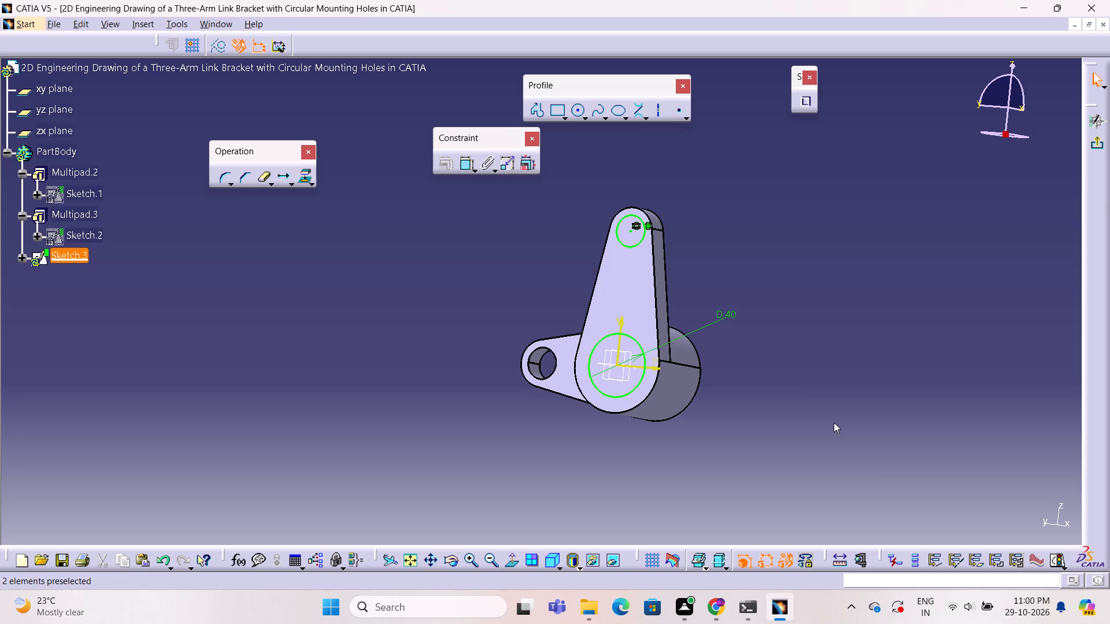
# Examine the sketch's solving status and the constraint diagnostics in Sketch Analysis.
pyautogui.click(1059, 563)
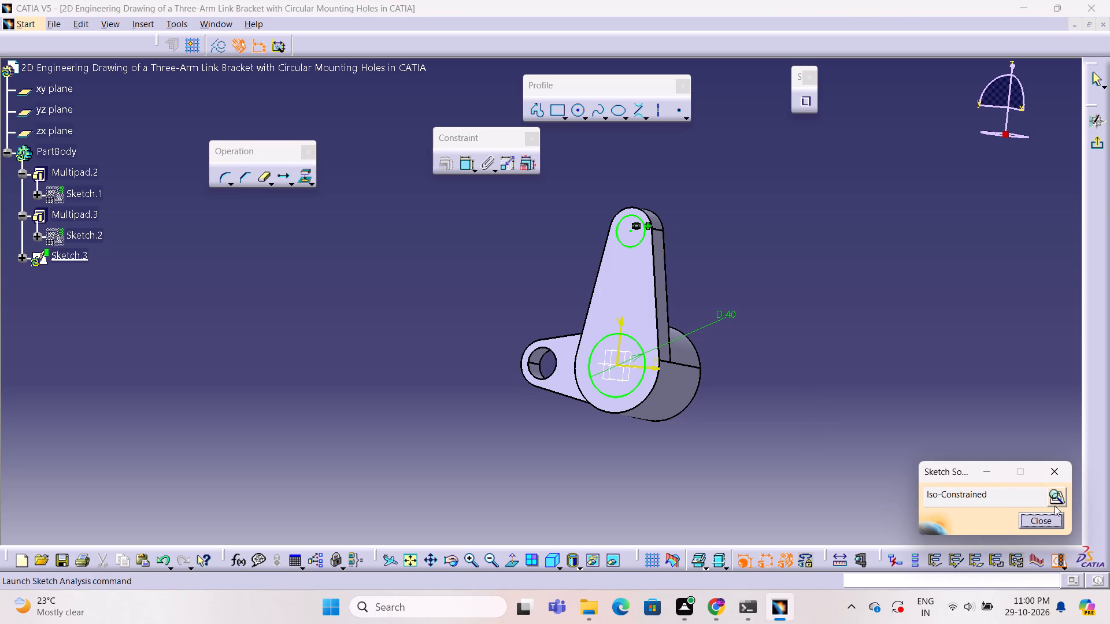
pyautogui.click(1054, 501)
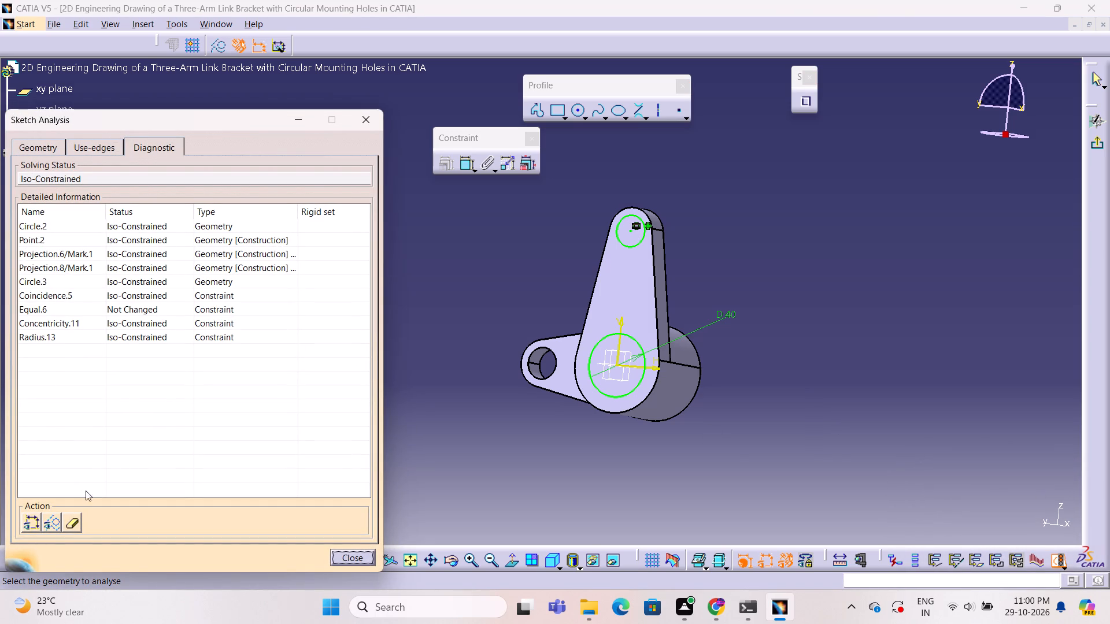
pyautogui.click(77, 522)
pyautogui.click(374, 124)
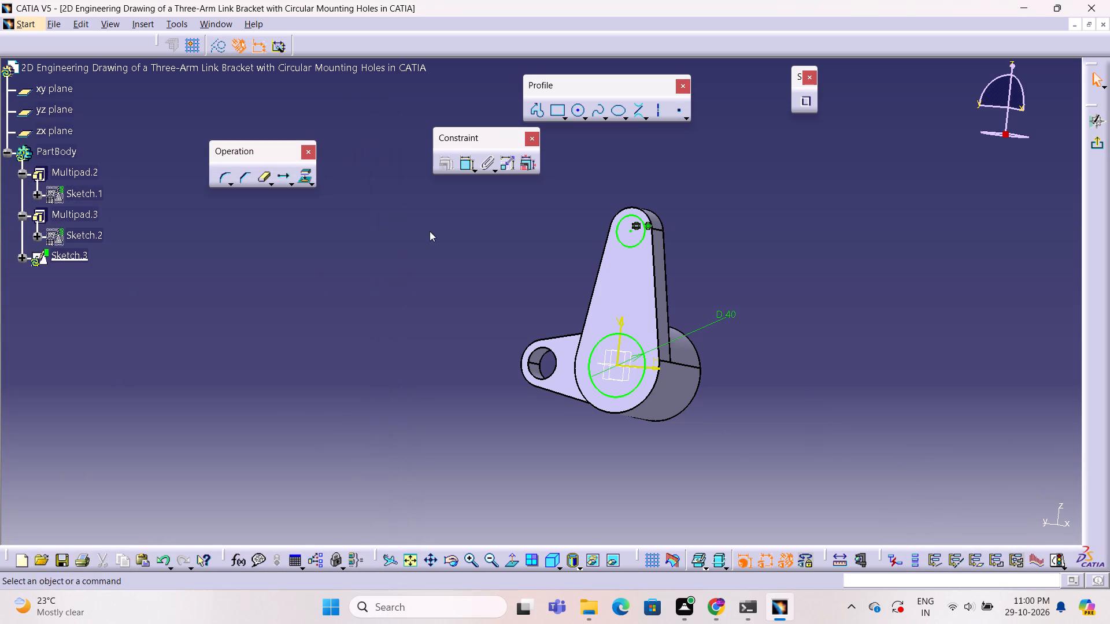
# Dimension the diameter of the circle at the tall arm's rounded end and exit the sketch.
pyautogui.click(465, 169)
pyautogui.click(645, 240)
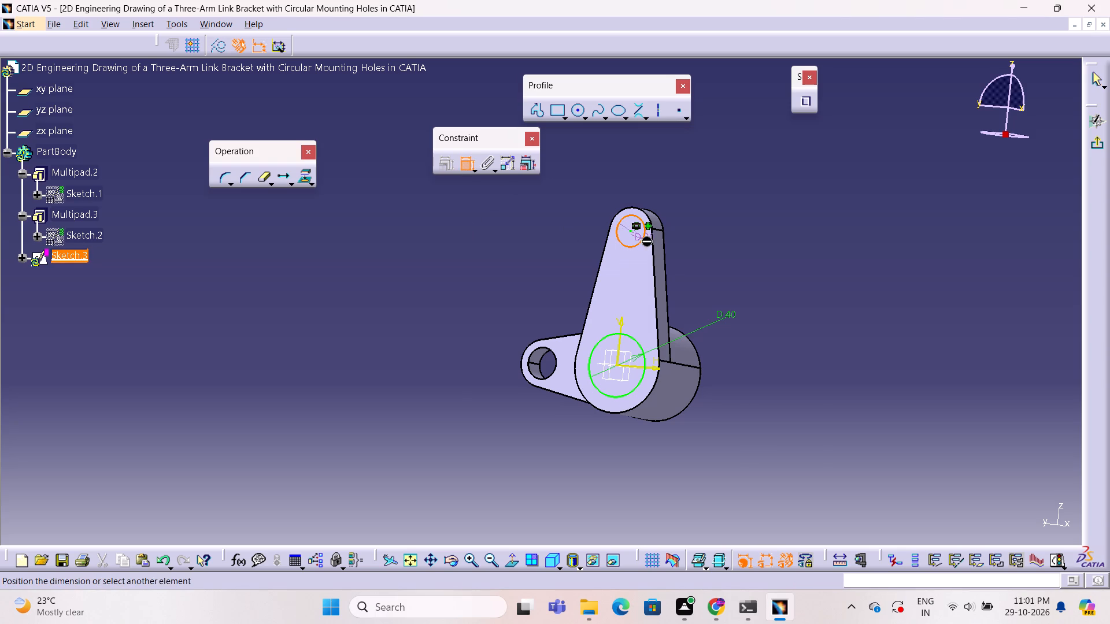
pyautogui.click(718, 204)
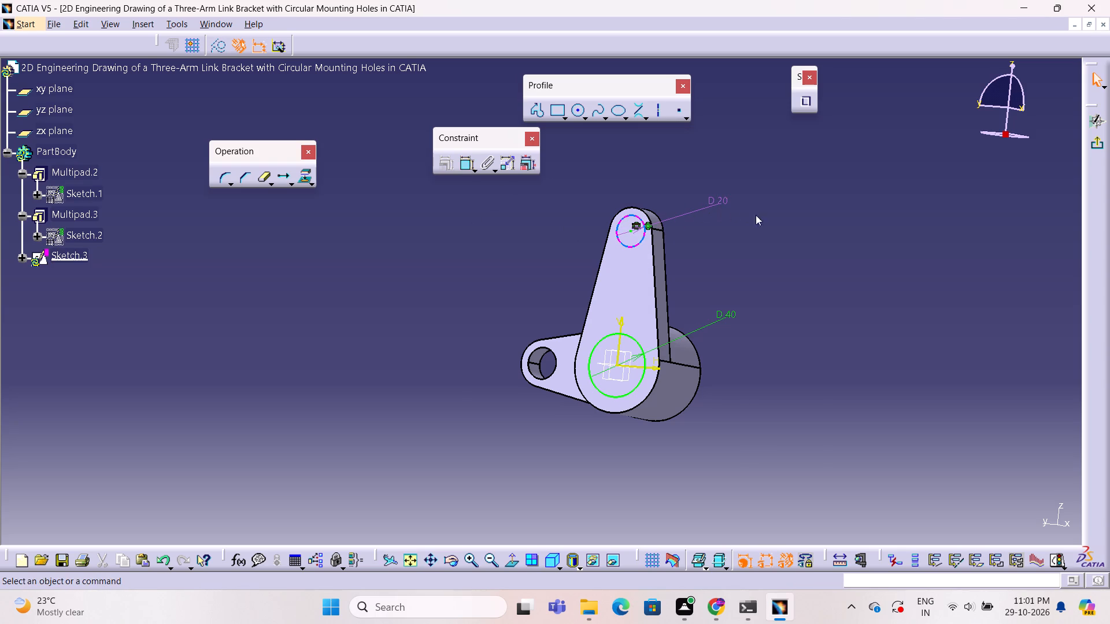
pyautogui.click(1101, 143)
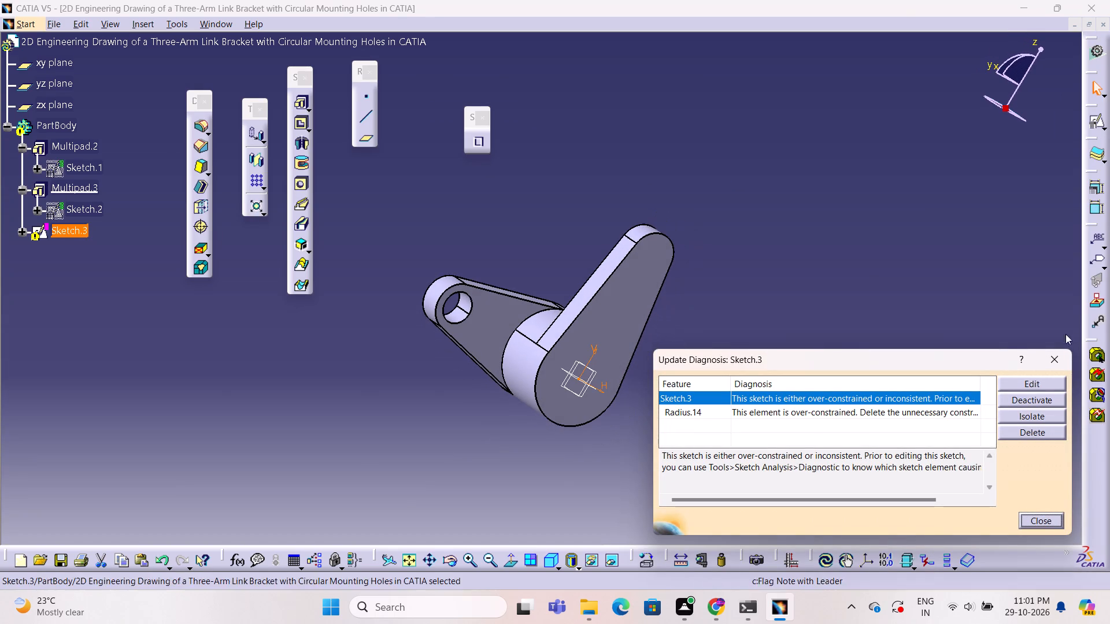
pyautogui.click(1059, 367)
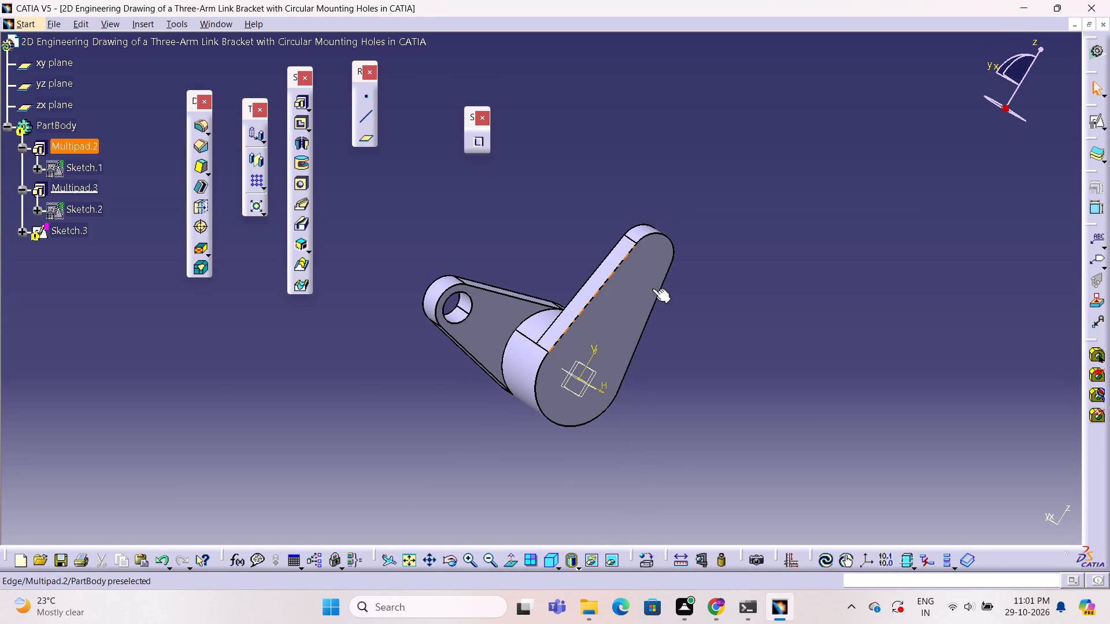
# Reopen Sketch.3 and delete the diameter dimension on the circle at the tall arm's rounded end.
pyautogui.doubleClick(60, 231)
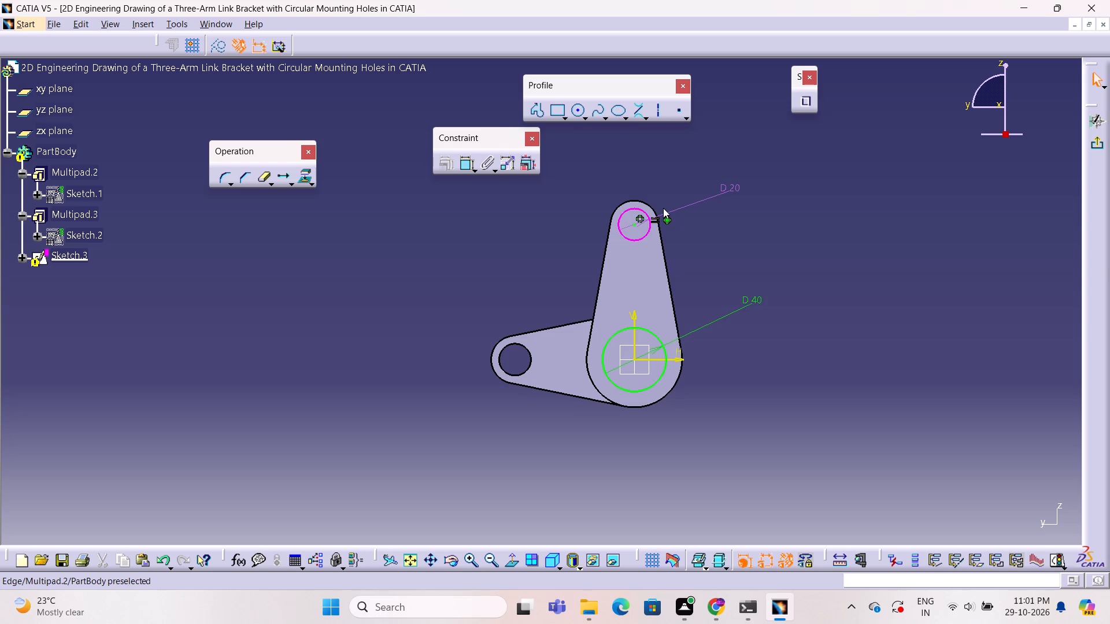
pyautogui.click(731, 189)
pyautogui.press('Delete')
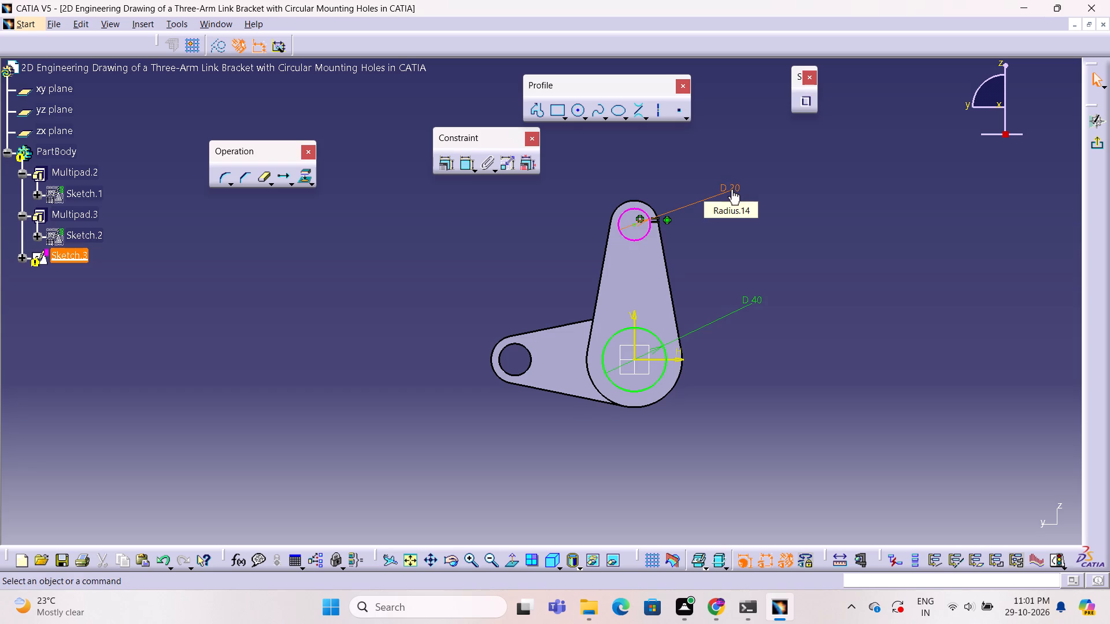
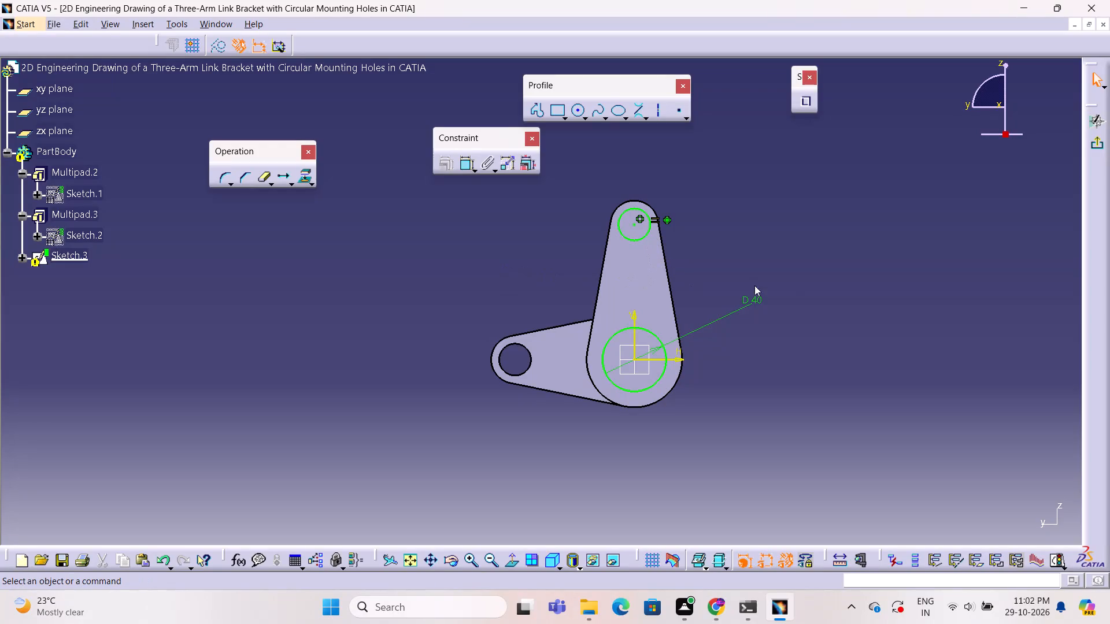
# Delete the concentricity constraint on the tall arm's end circle and shift the circle slightly down the arm.
pyautogui.click(666, 220)
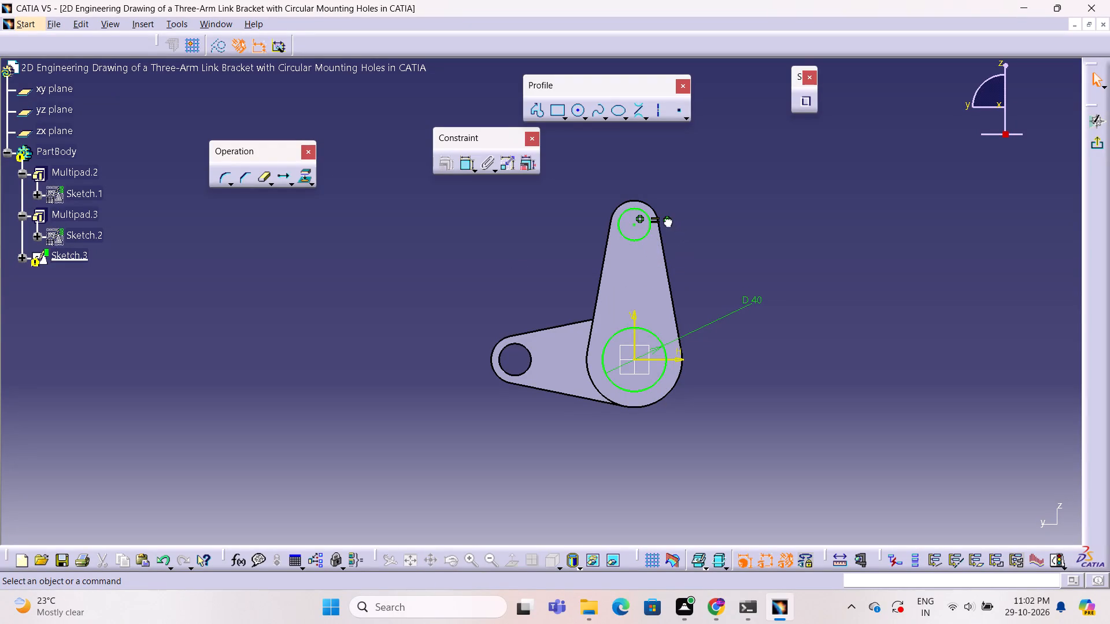
pyautogui.press('Escape')
pyautogui.click(668, 221)
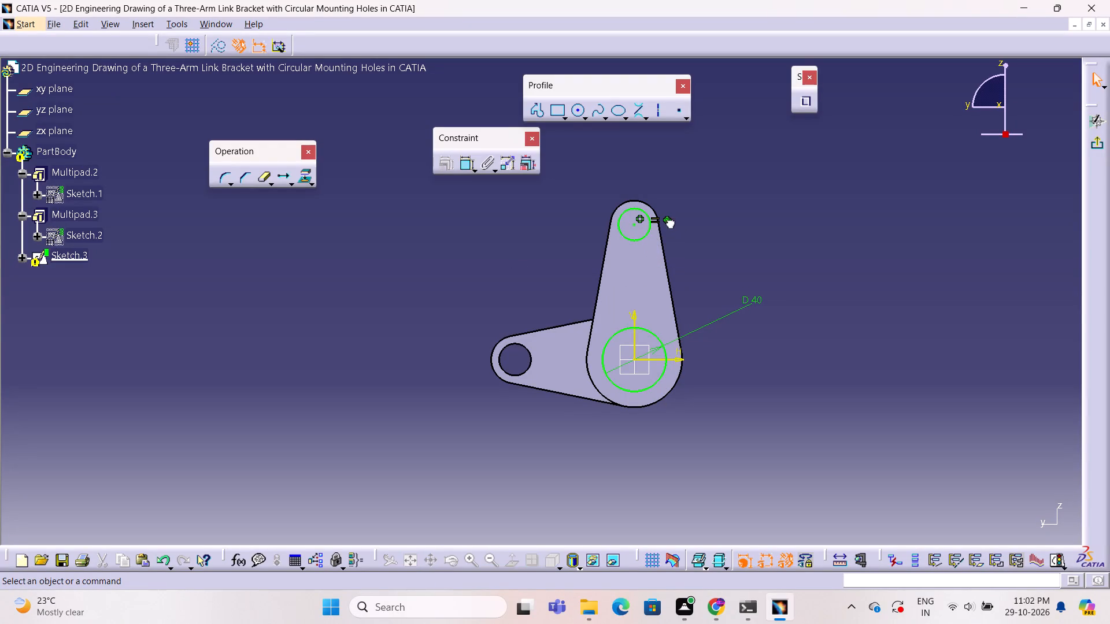
pyautogui.click(664, 219)
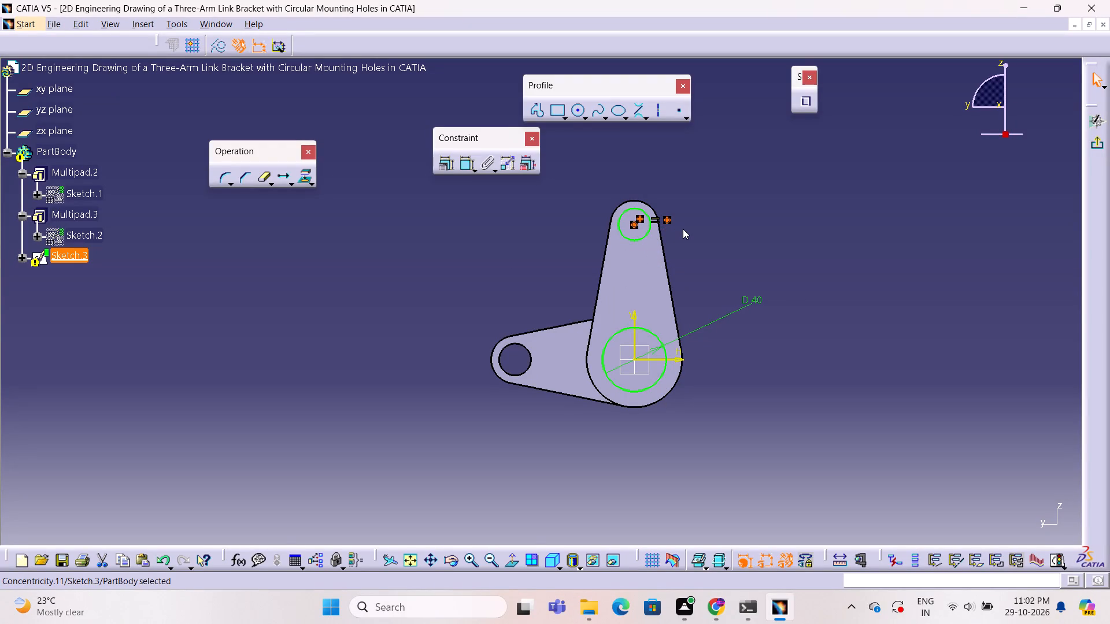
pyautogui.press('Delete')
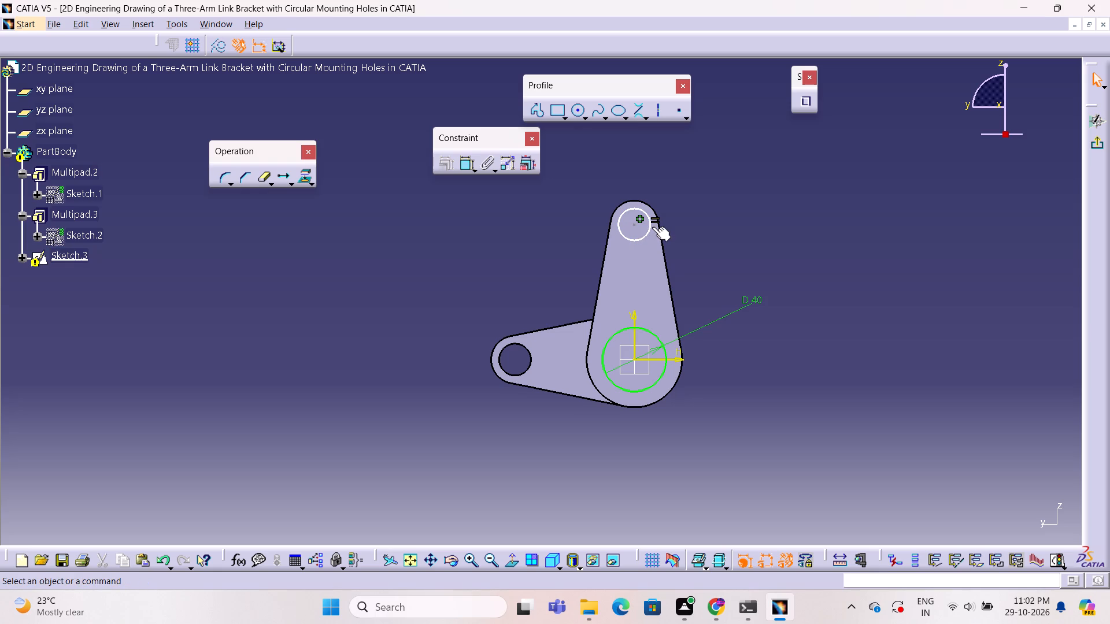
pyautogui.moveTo(649, 226); pyautogui.dragTo(650, 233)
pyautogui.press('Escape')
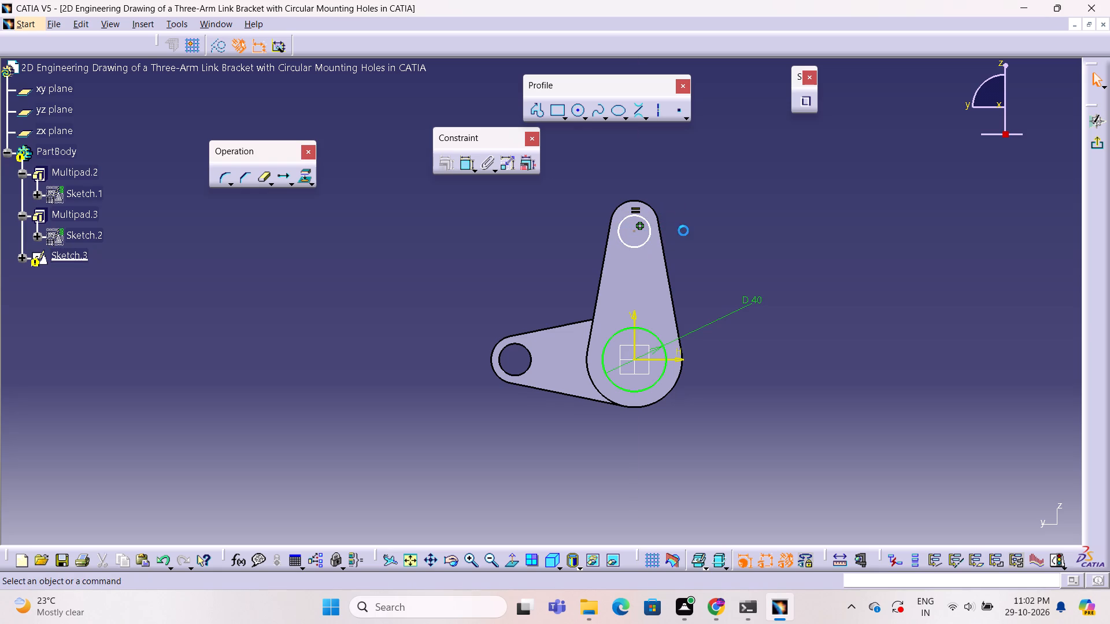
# Constrain the tall arm's end circle concentric with the arm's rounded end edge.
pyautogui.click(651, 206)
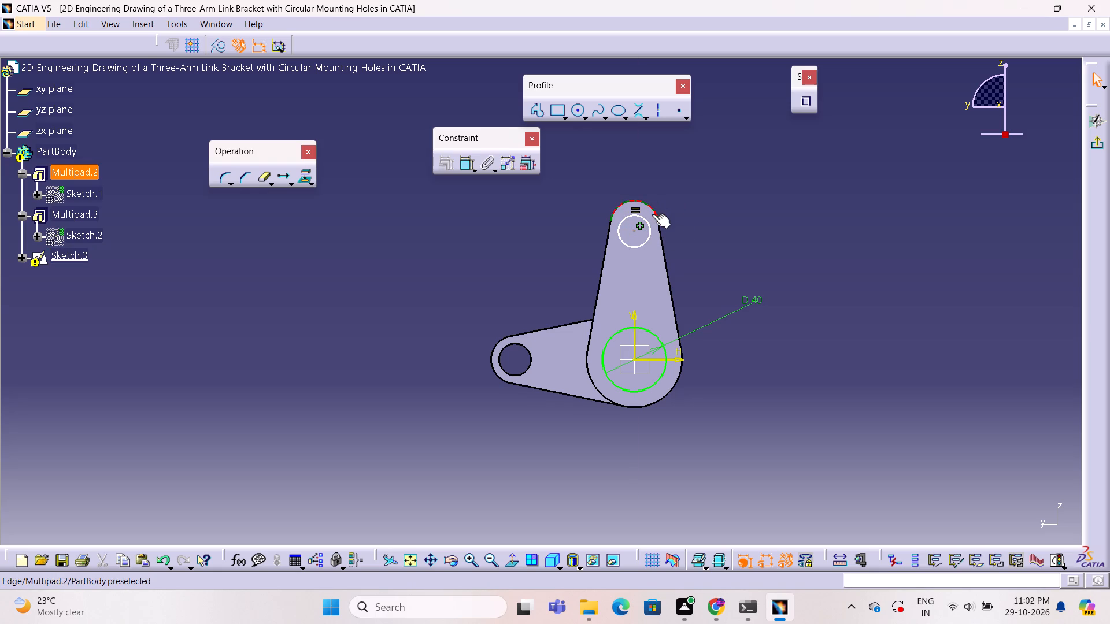
pyautogui.keyDown('ctrl'); pyautogui.click(649, 222); pyautogui.keyUp('ctrl')
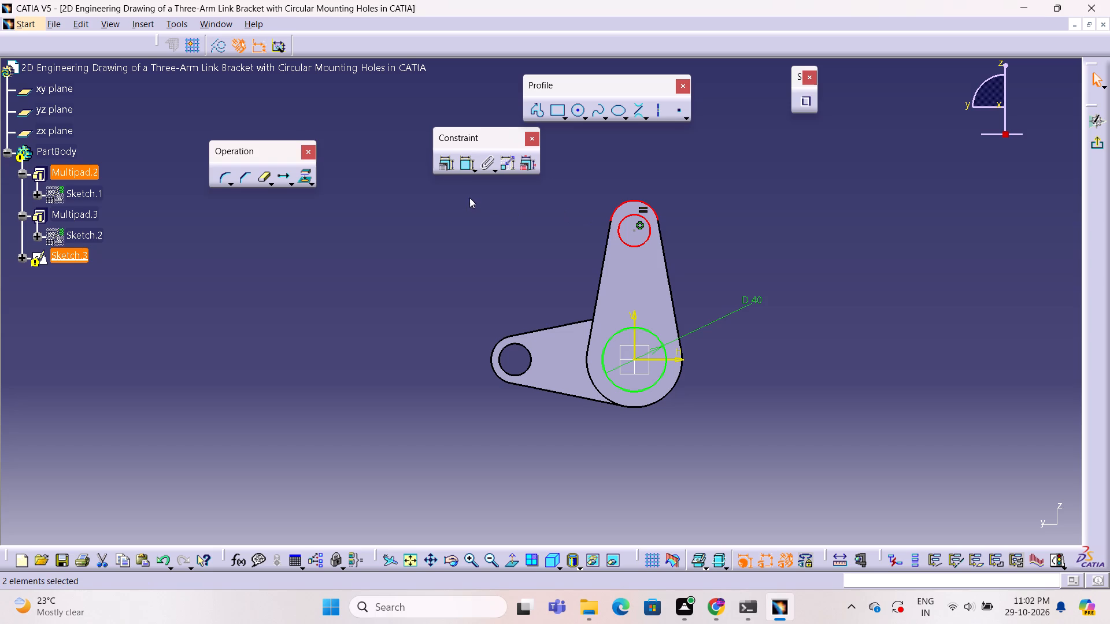
pyautogui.click(451, 169)
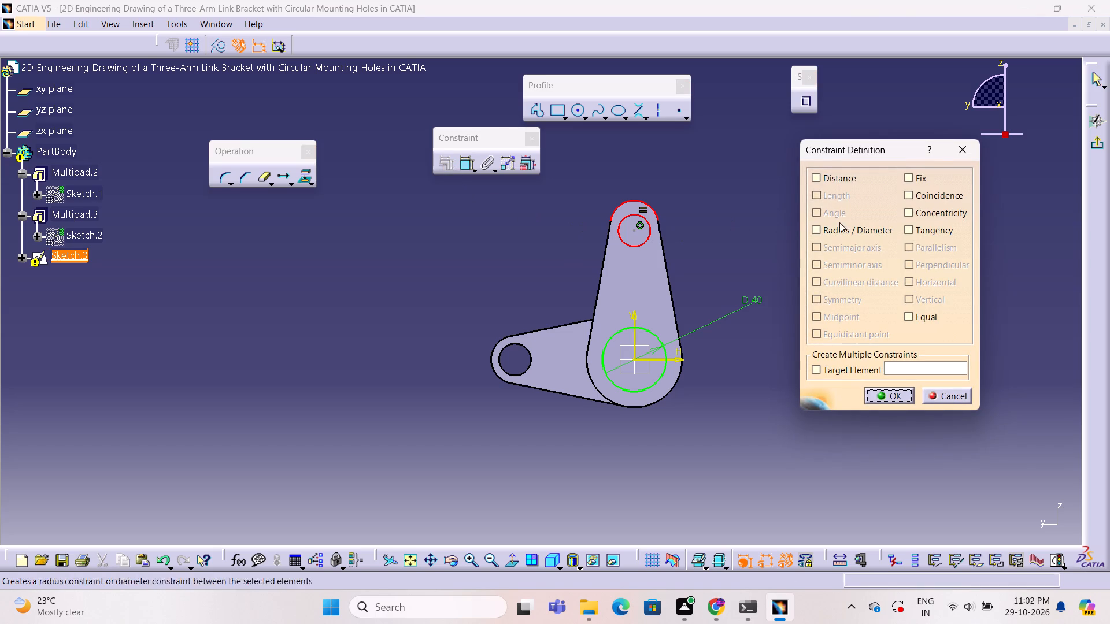
pyautogui.click(910, 211)
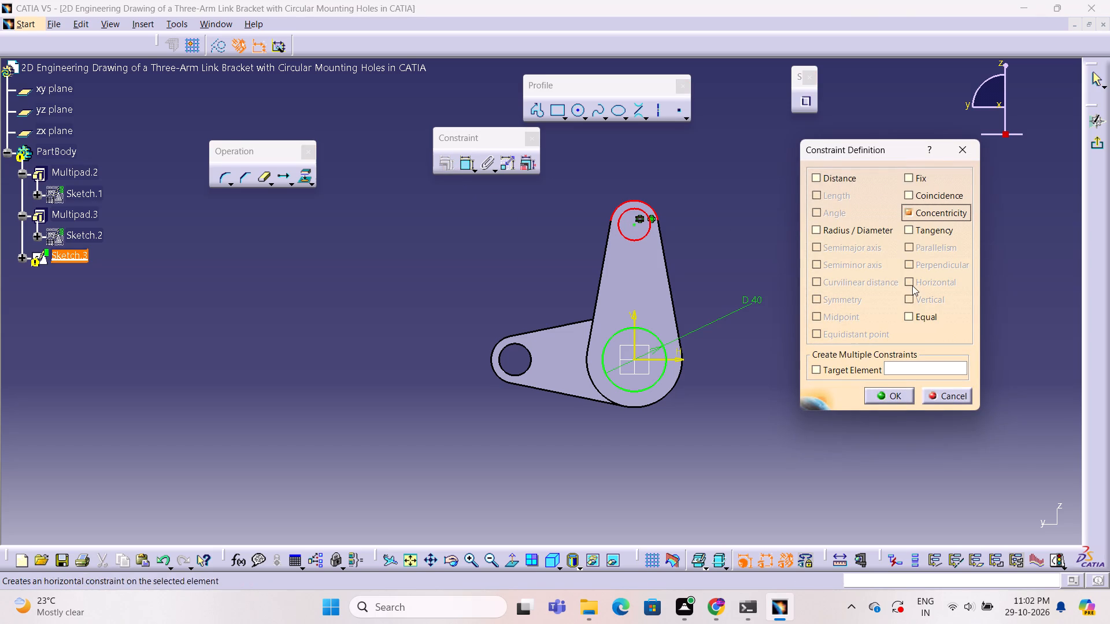
pyautogui.click(904, 400)
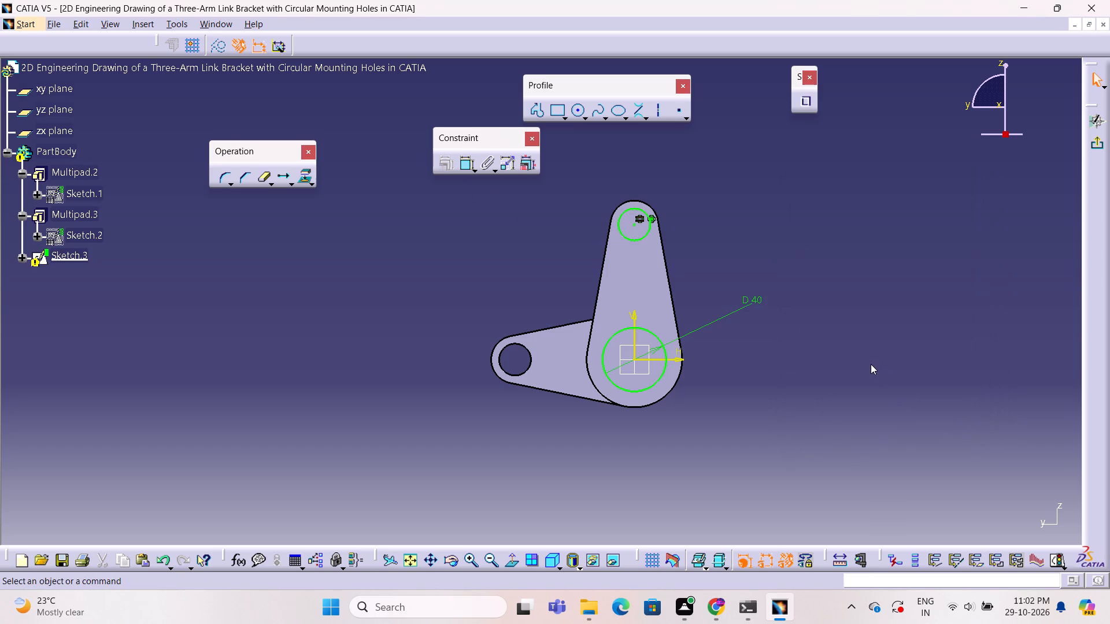
pyautogui.click(869, 363)
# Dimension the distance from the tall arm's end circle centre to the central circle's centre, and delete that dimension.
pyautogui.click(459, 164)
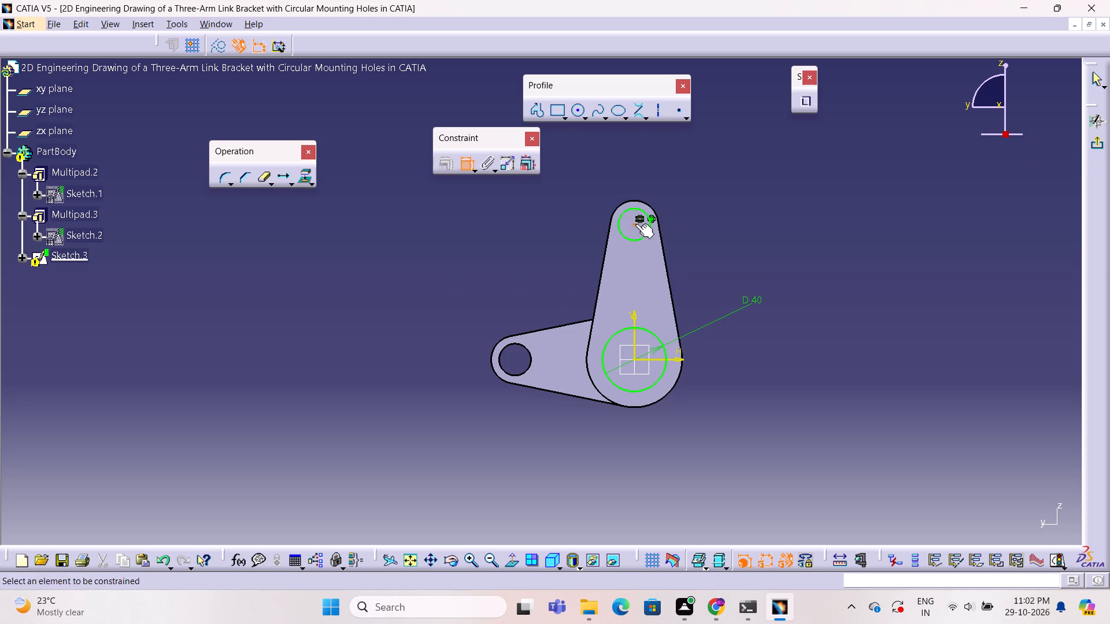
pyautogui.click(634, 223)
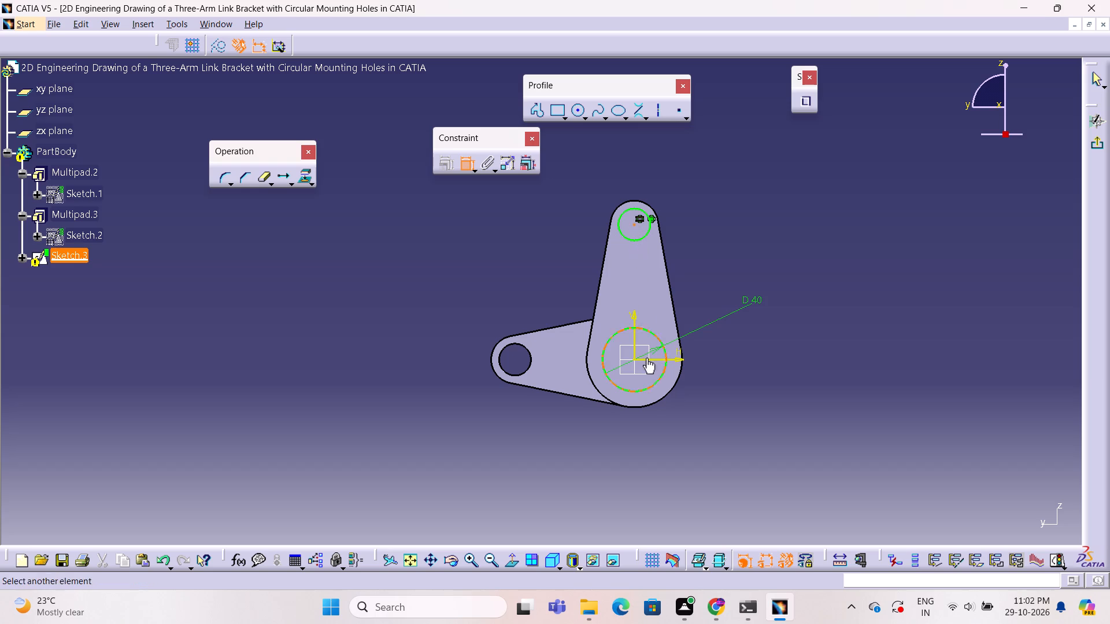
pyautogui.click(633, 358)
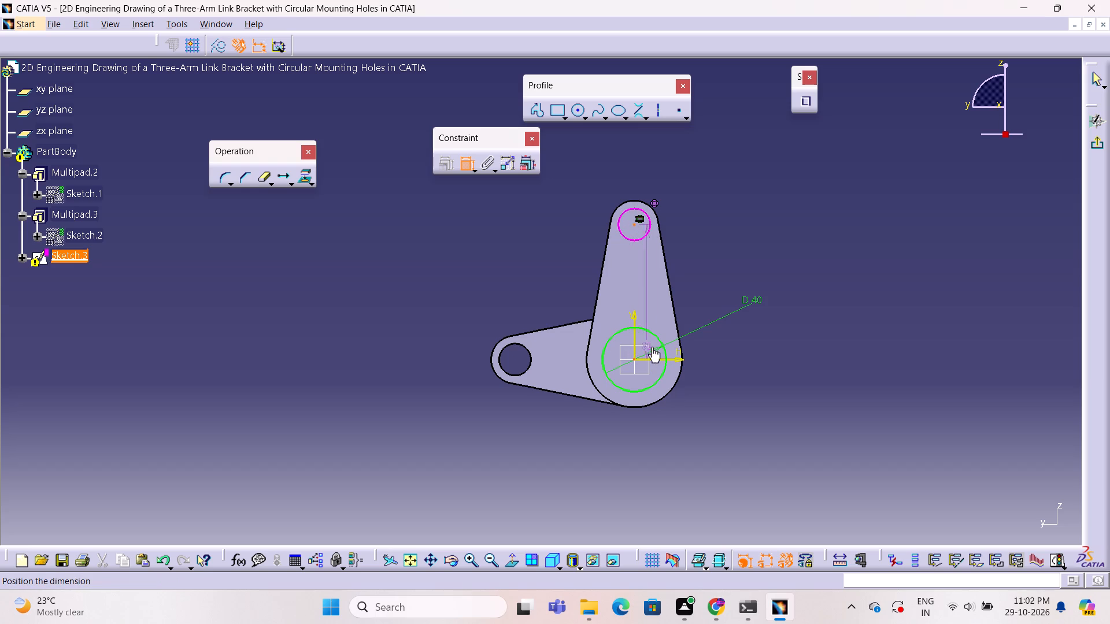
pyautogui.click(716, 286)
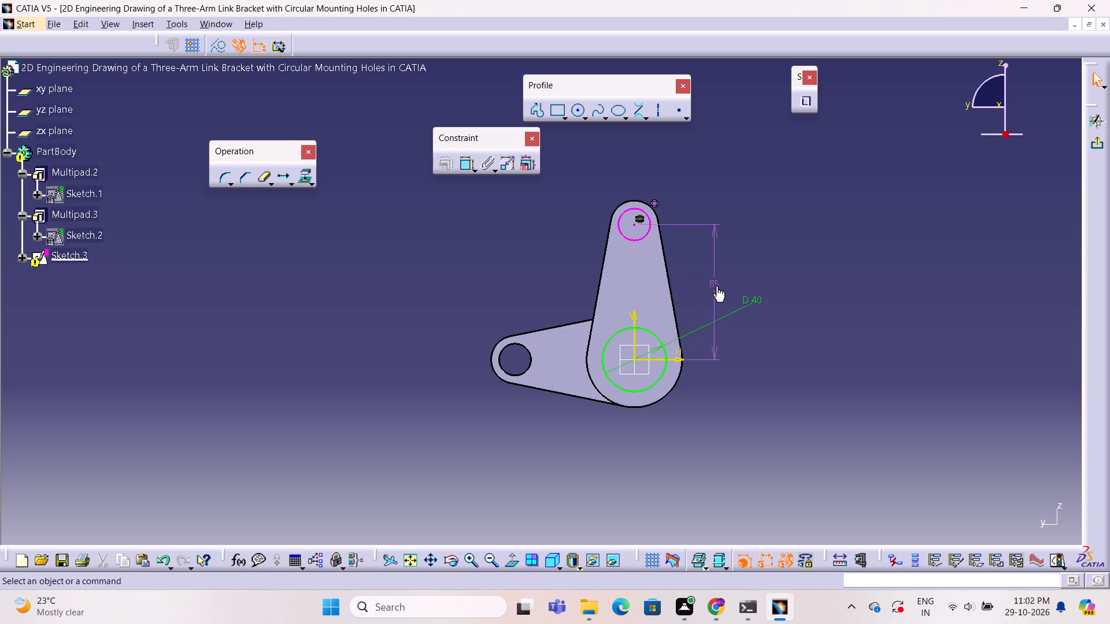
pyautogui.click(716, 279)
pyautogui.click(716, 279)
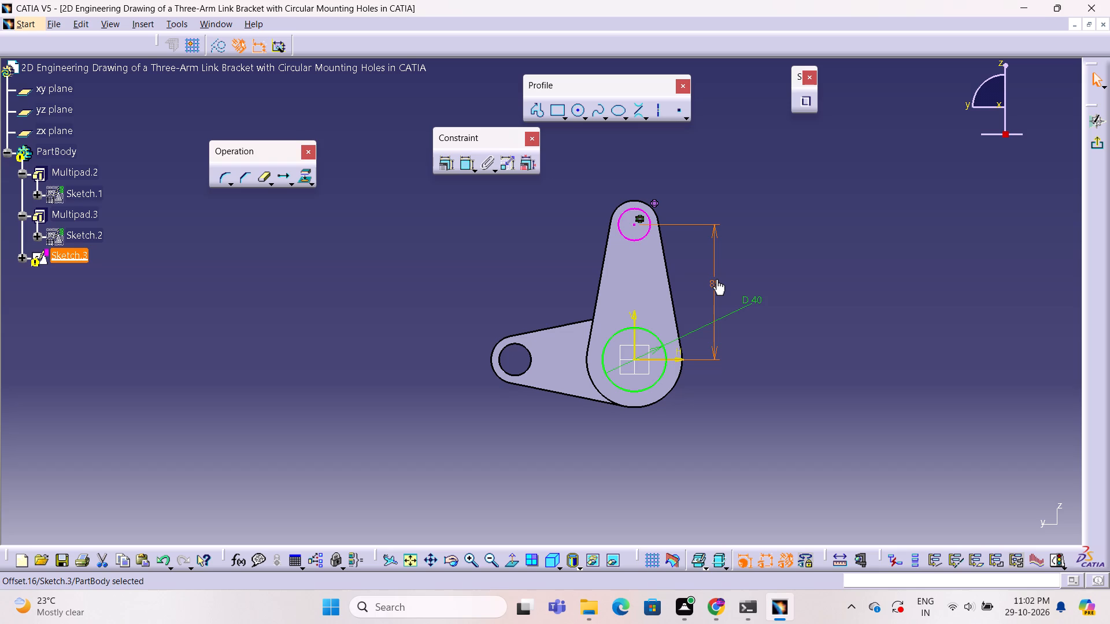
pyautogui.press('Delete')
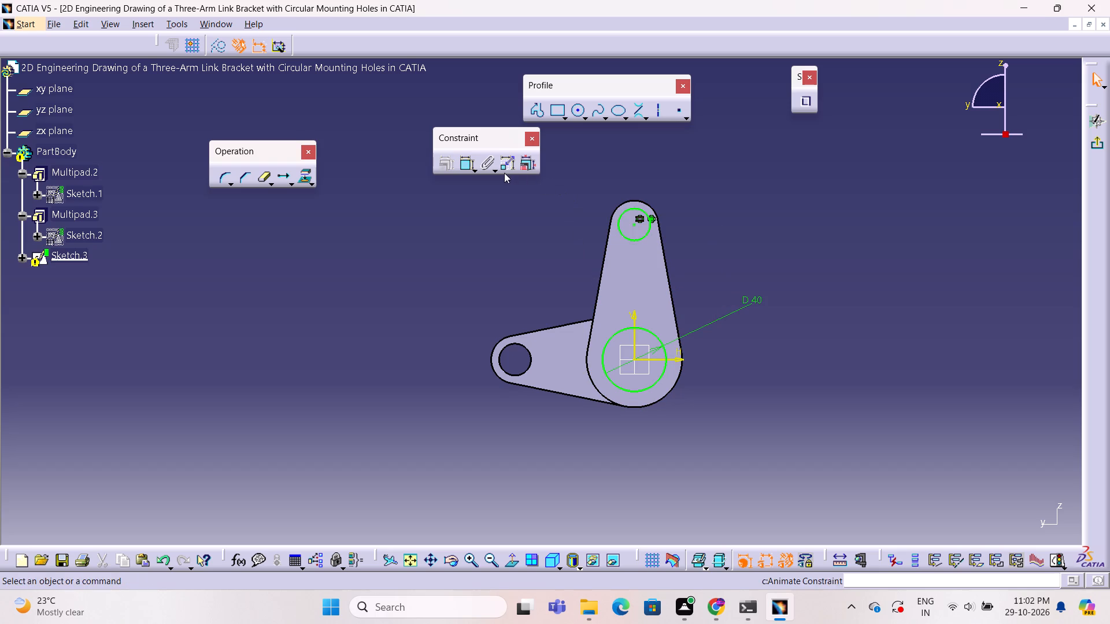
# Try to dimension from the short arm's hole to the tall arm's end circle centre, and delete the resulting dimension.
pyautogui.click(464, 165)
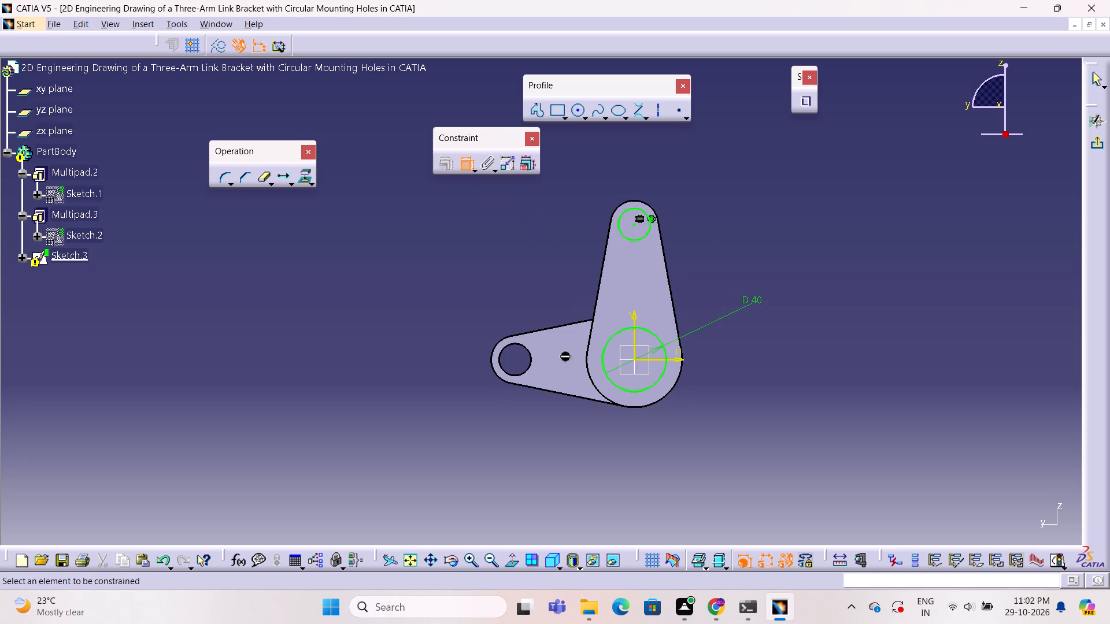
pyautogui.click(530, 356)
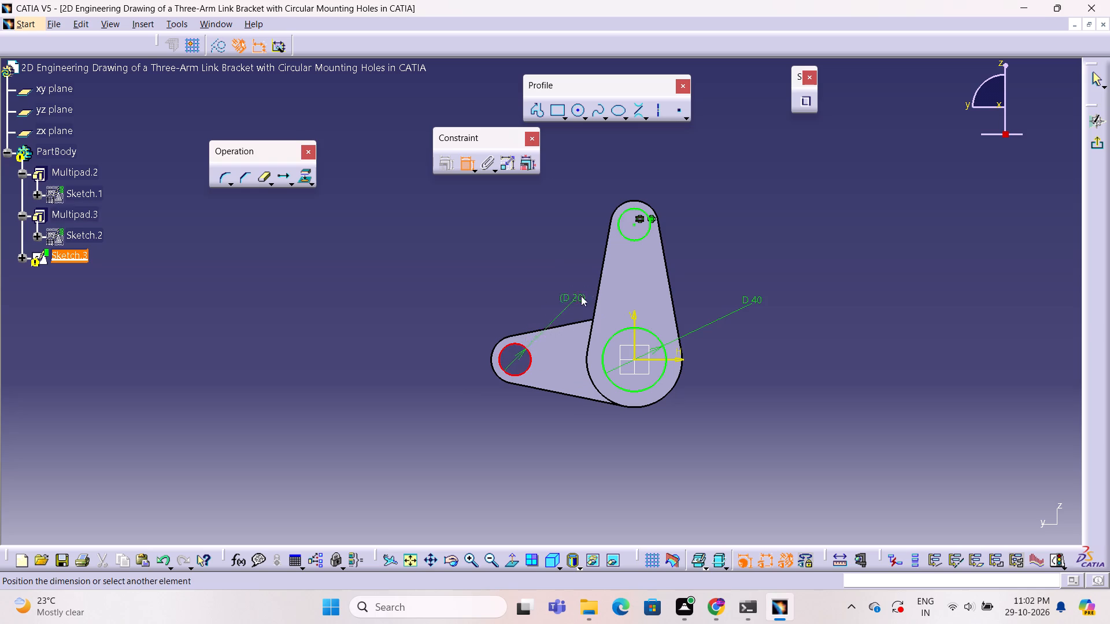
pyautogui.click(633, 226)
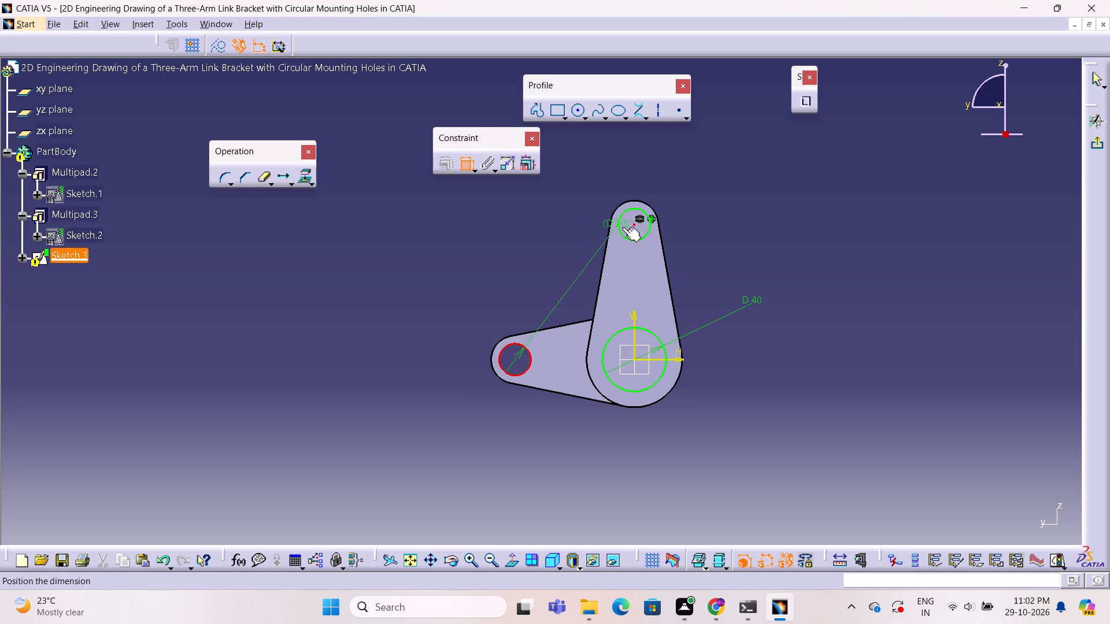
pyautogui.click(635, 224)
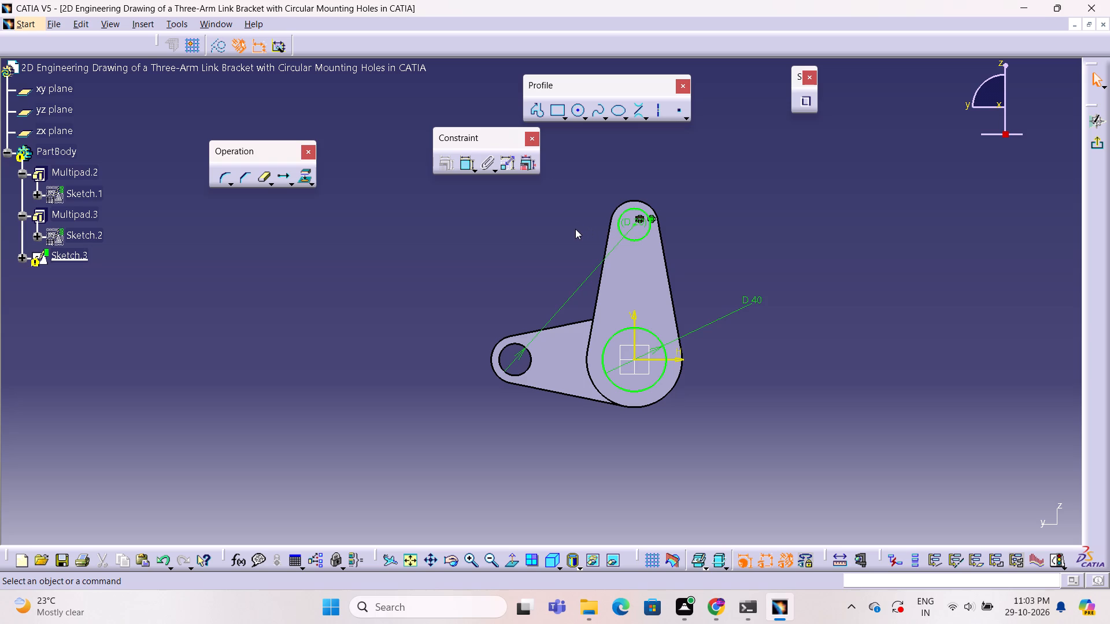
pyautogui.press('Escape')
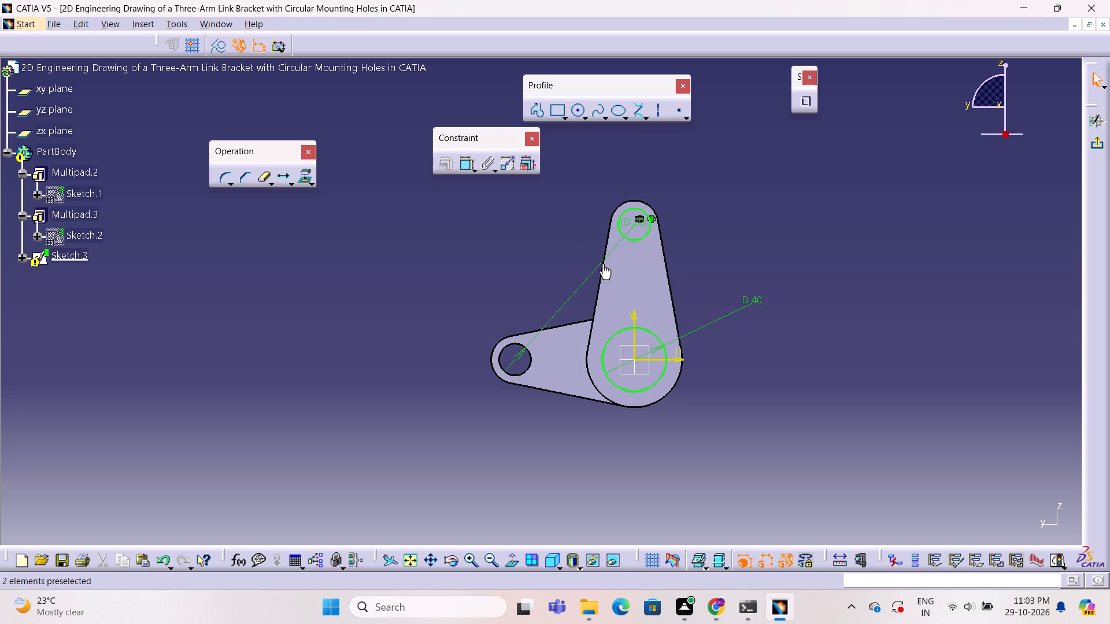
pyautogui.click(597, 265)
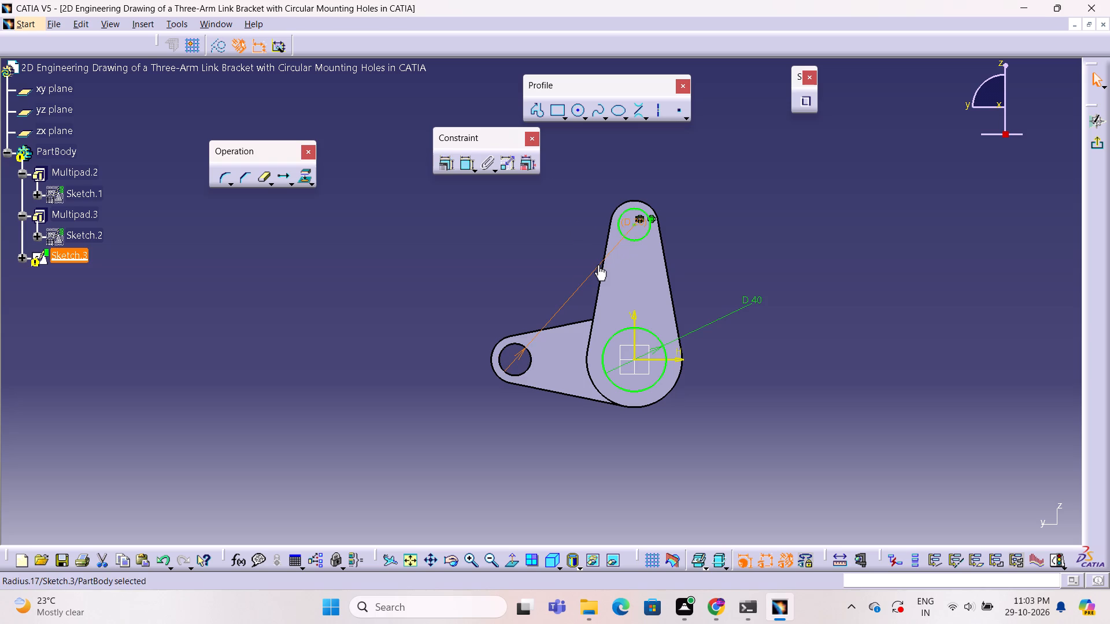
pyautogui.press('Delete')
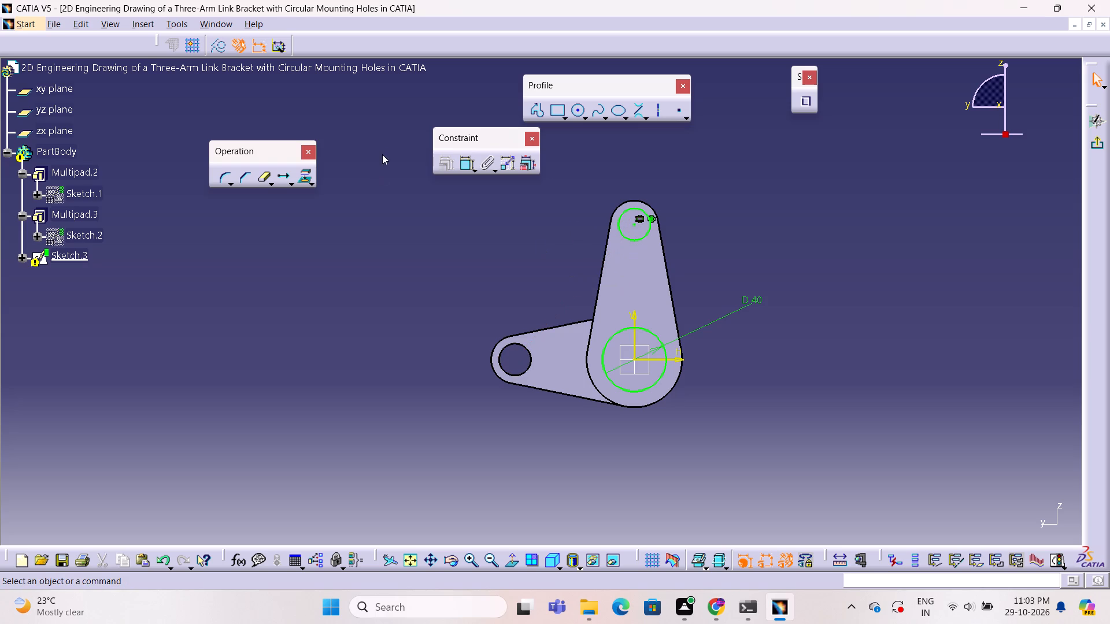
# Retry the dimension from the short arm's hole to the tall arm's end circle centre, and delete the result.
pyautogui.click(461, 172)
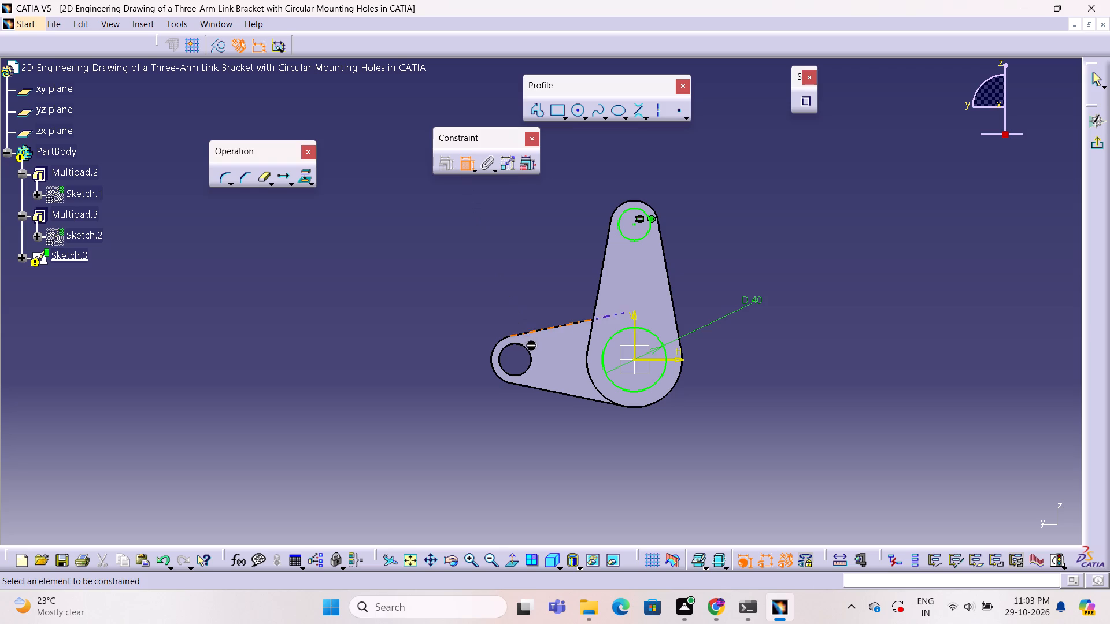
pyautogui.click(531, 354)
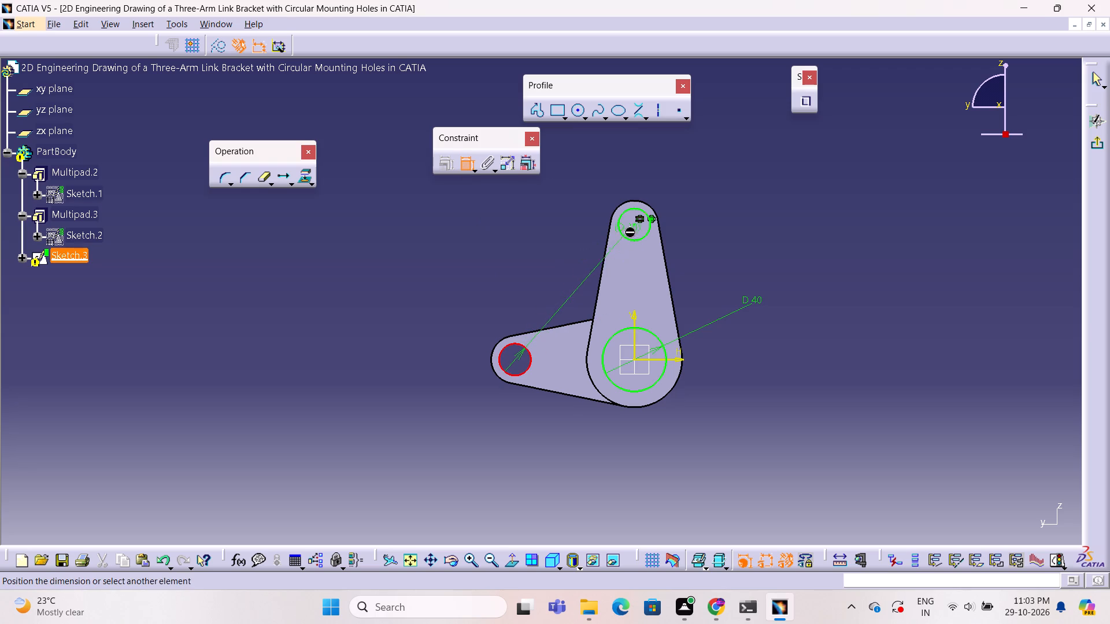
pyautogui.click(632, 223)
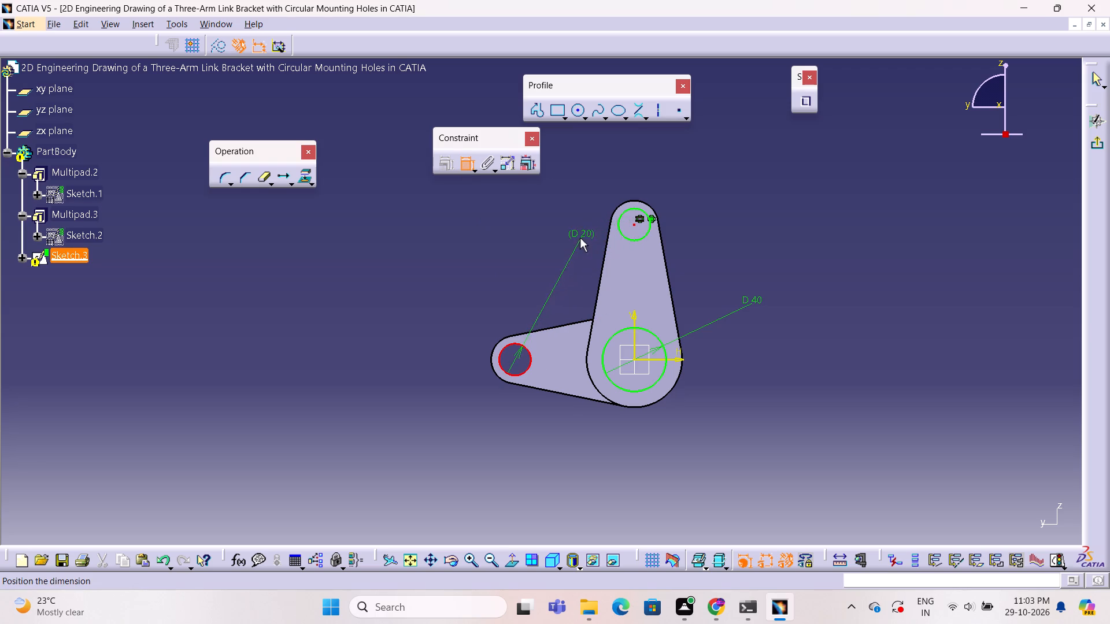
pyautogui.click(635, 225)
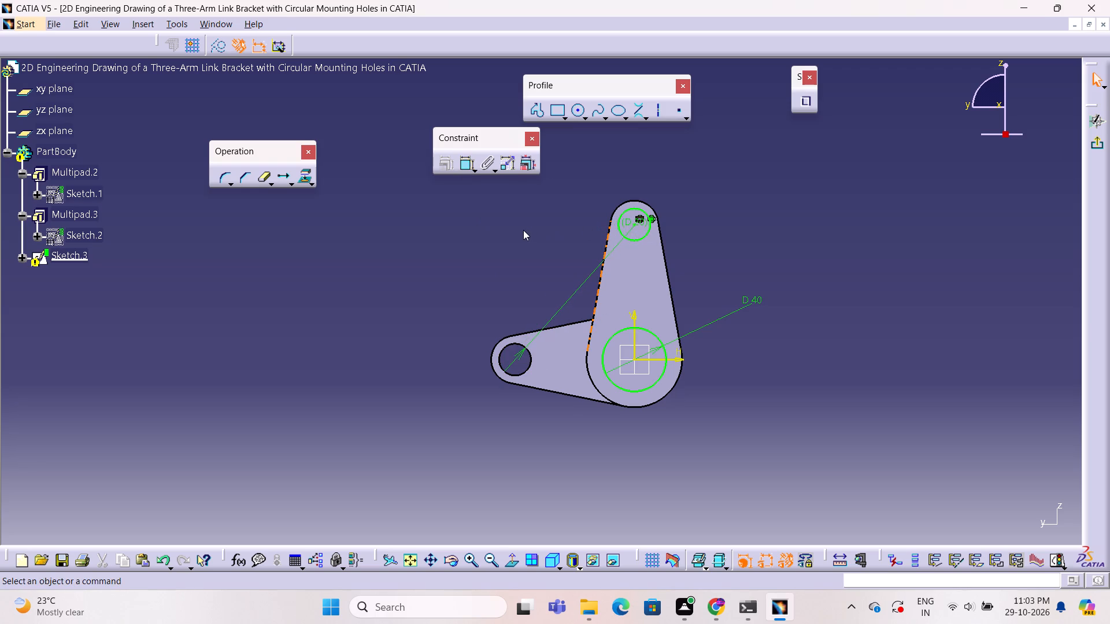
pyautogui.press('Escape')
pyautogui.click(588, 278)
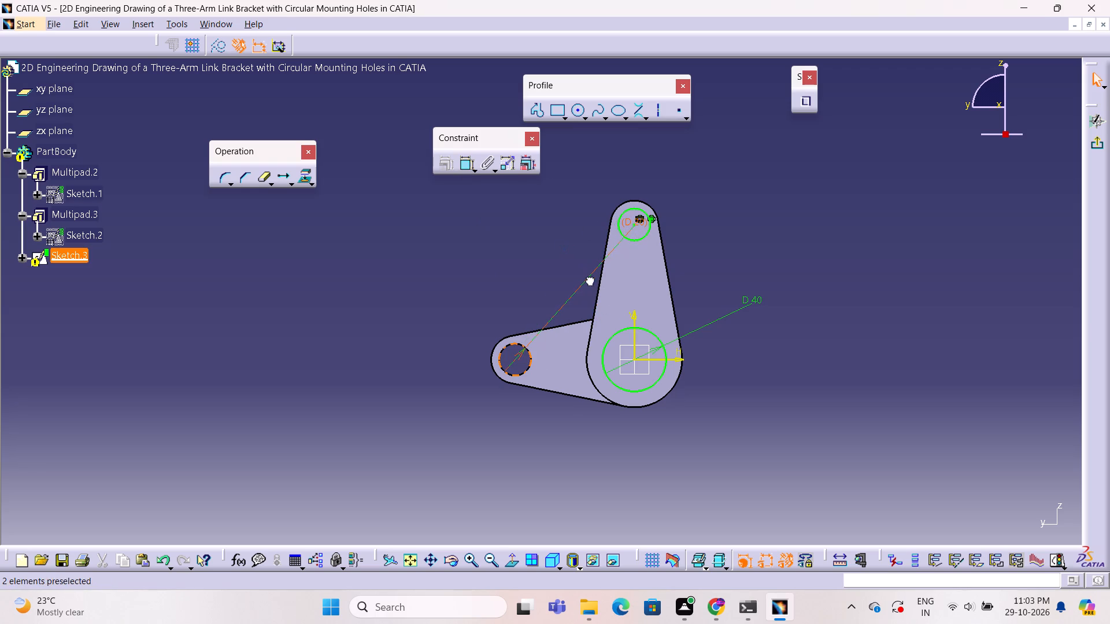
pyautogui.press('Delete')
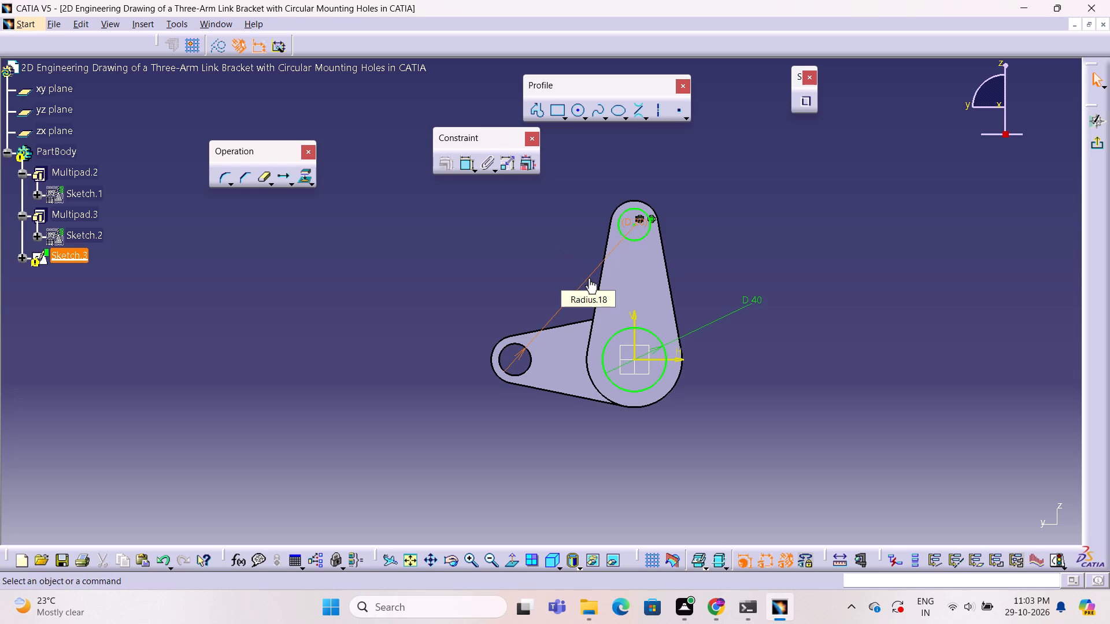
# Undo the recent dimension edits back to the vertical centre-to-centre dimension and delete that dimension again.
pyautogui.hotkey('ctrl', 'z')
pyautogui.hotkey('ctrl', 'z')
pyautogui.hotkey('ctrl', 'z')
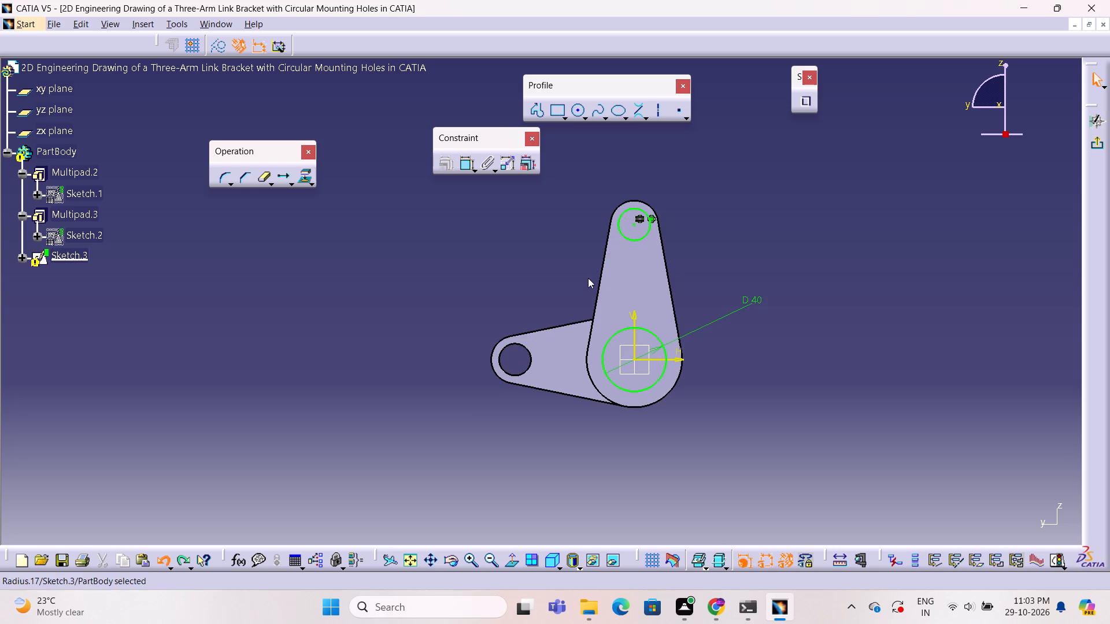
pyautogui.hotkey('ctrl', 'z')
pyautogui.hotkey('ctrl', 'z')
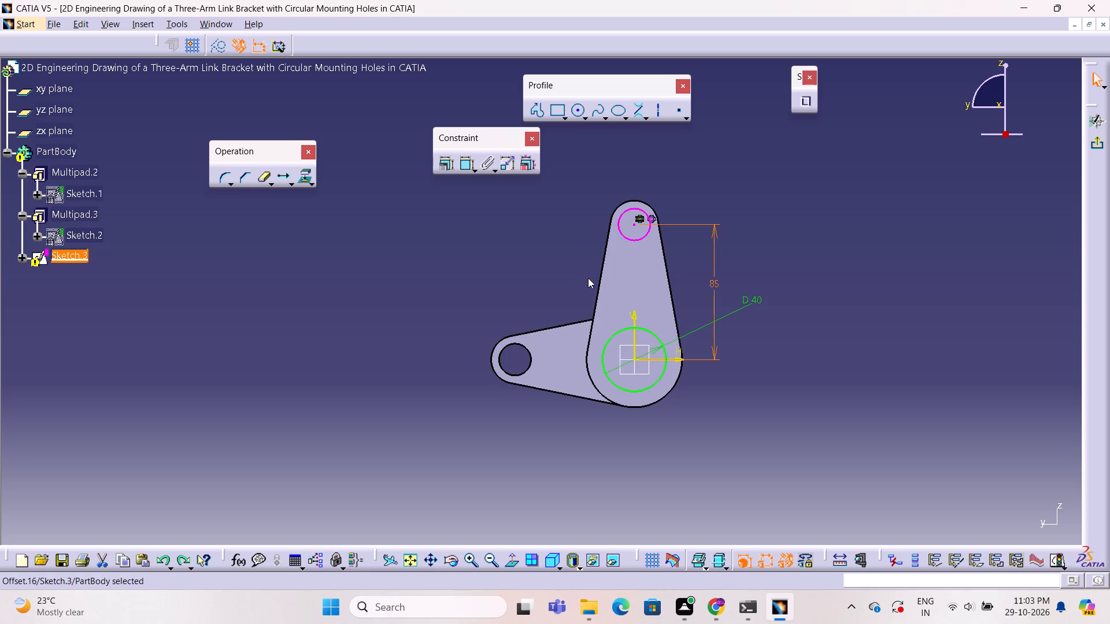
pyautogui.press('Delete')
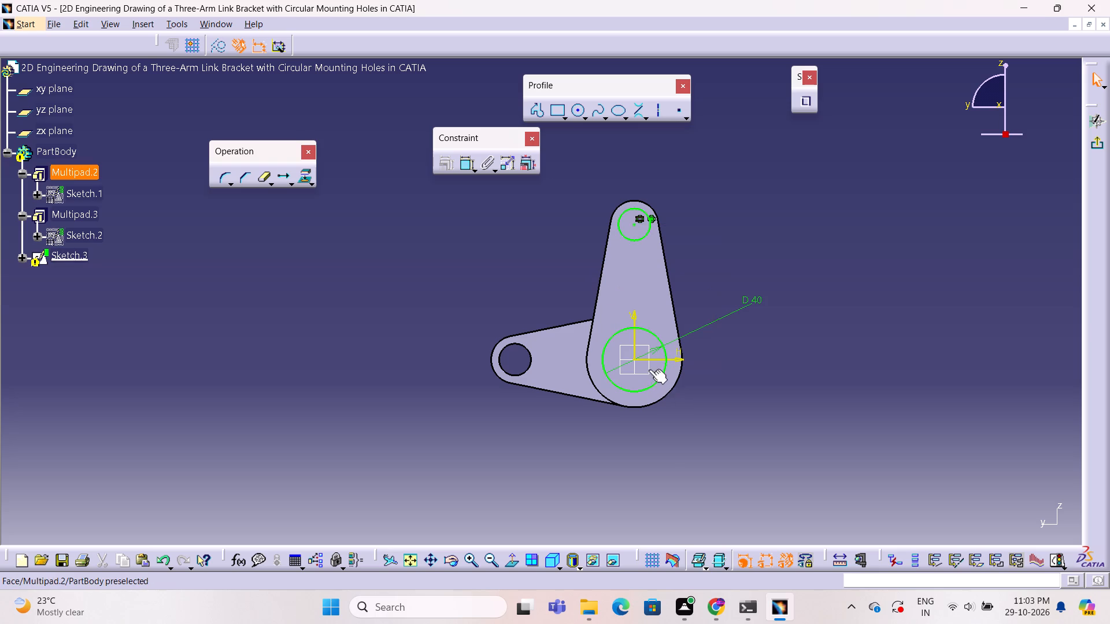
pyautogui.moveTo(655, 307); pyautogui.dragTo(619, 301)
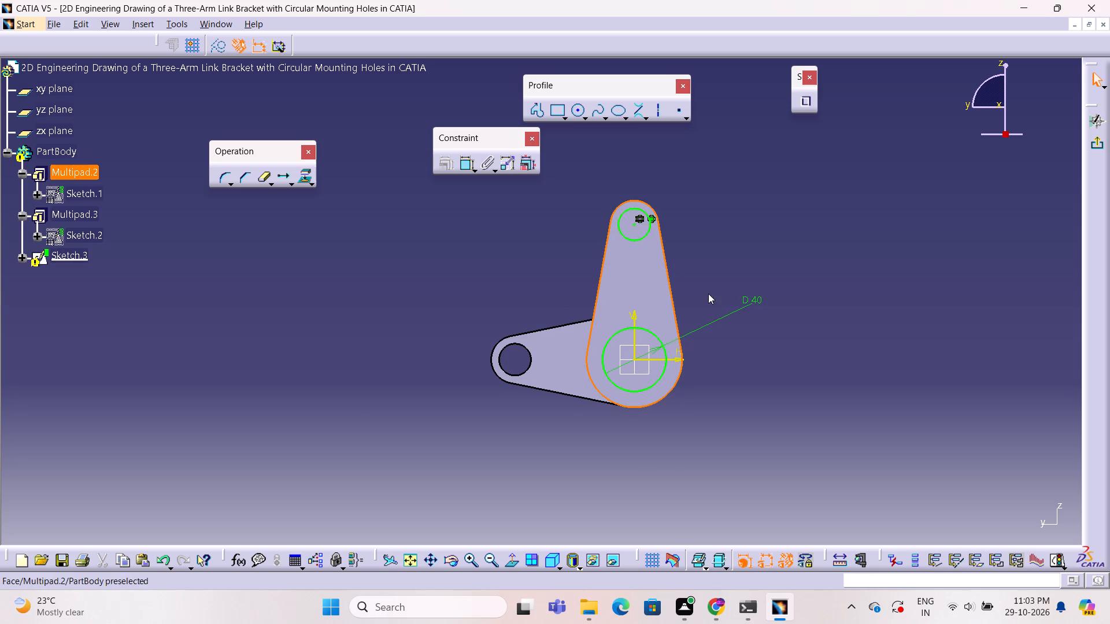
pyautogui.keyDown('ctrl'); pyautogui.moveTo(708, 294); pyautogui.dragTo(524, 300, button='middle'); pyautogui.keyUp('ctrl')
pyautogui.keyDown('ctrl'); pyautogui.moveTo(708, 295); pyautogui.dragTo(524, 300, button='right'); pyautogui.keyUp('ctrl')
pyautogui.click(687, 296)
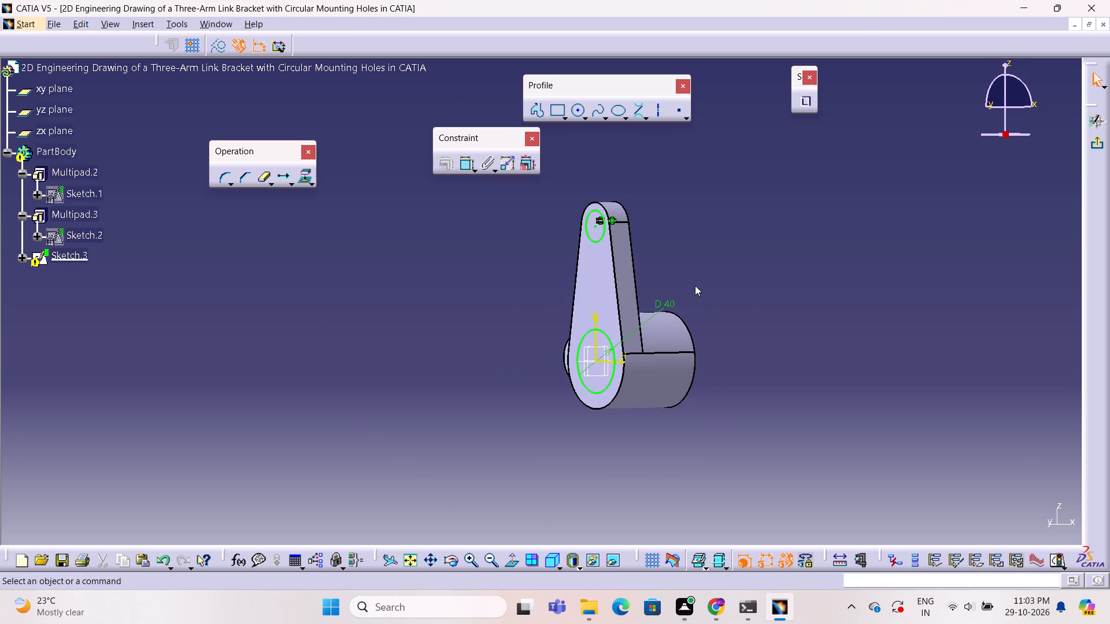
# Project the tall arm's rounded end face onto the sketch plane and convert the projected arc to construction geometry.
pyautogui.click(618, 206)
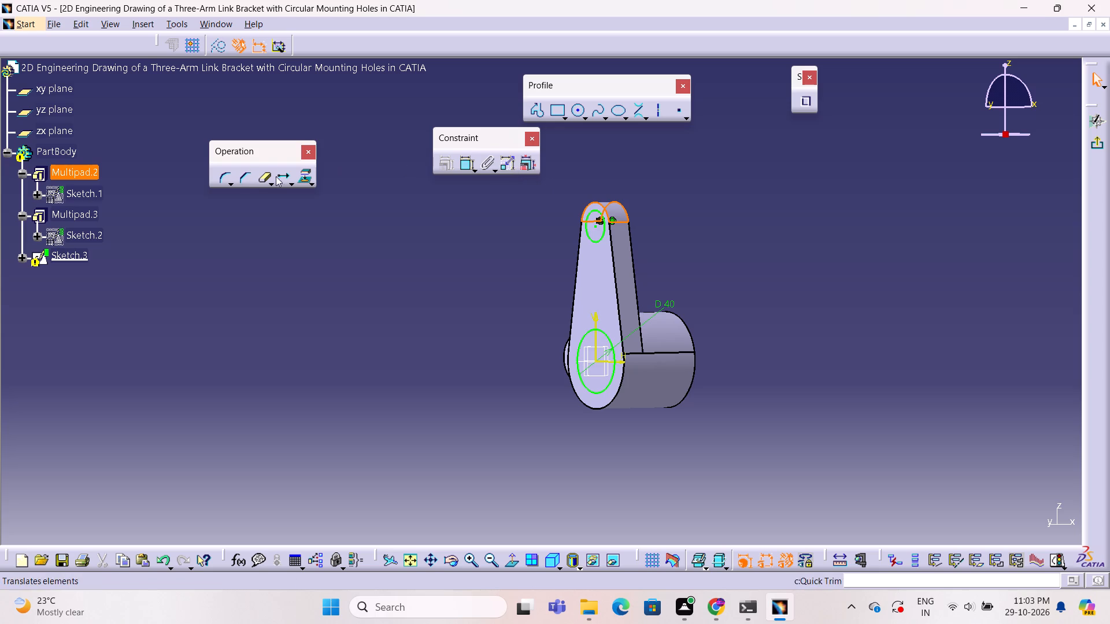
pyautogui.click(299, 178)
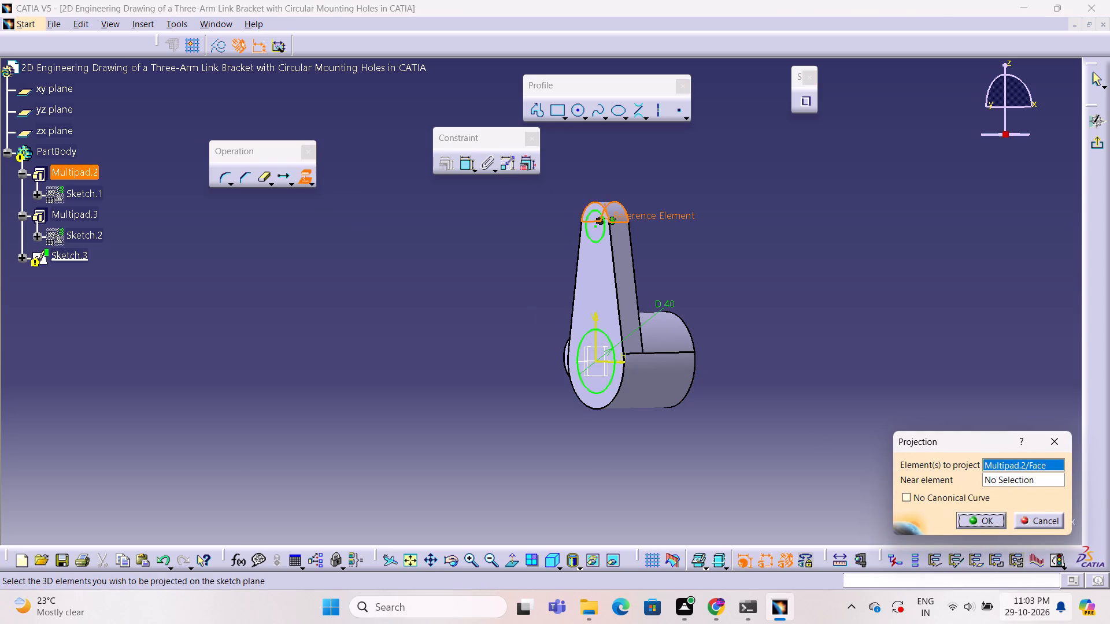
pyautogui.click(984, 519)
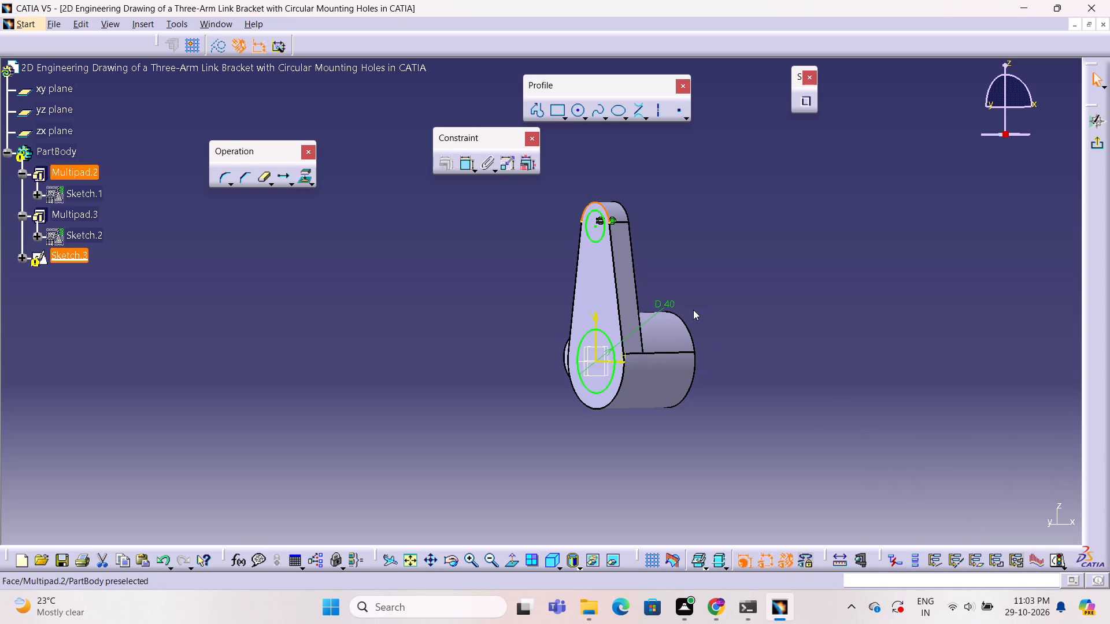
pyautogui.click(765, 280)
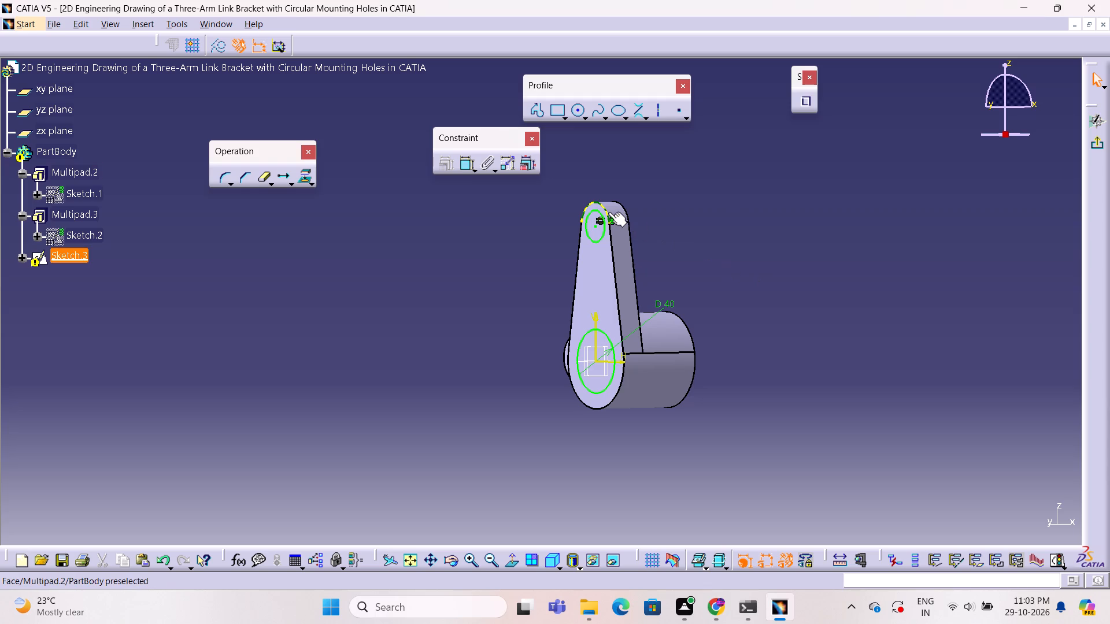
pyautogui.click(606, 211)
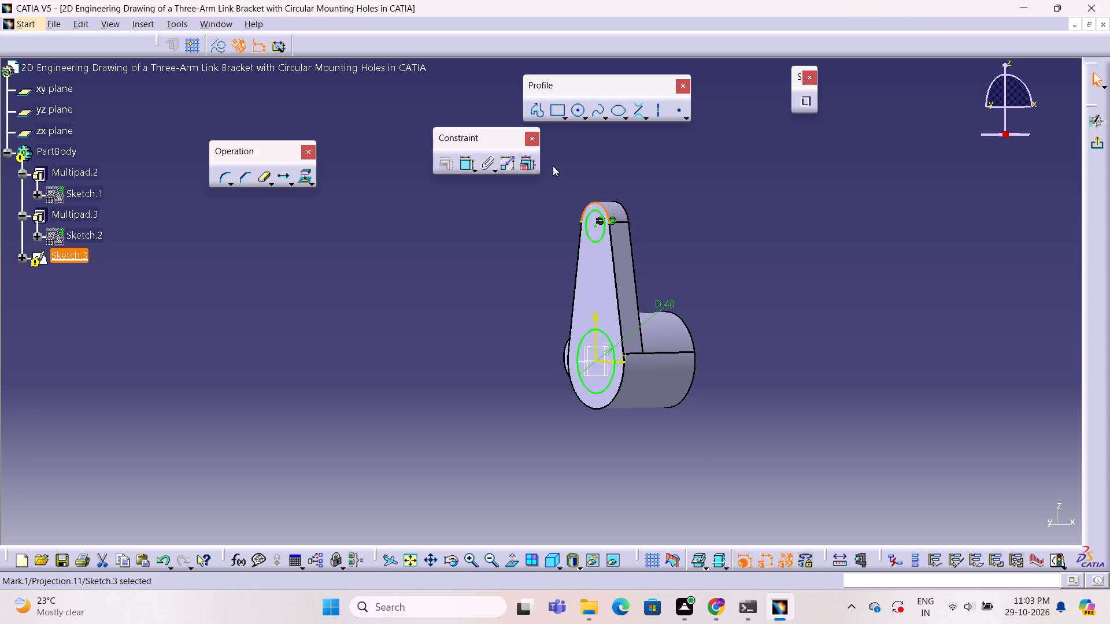
pyautogui.click(216, 44)
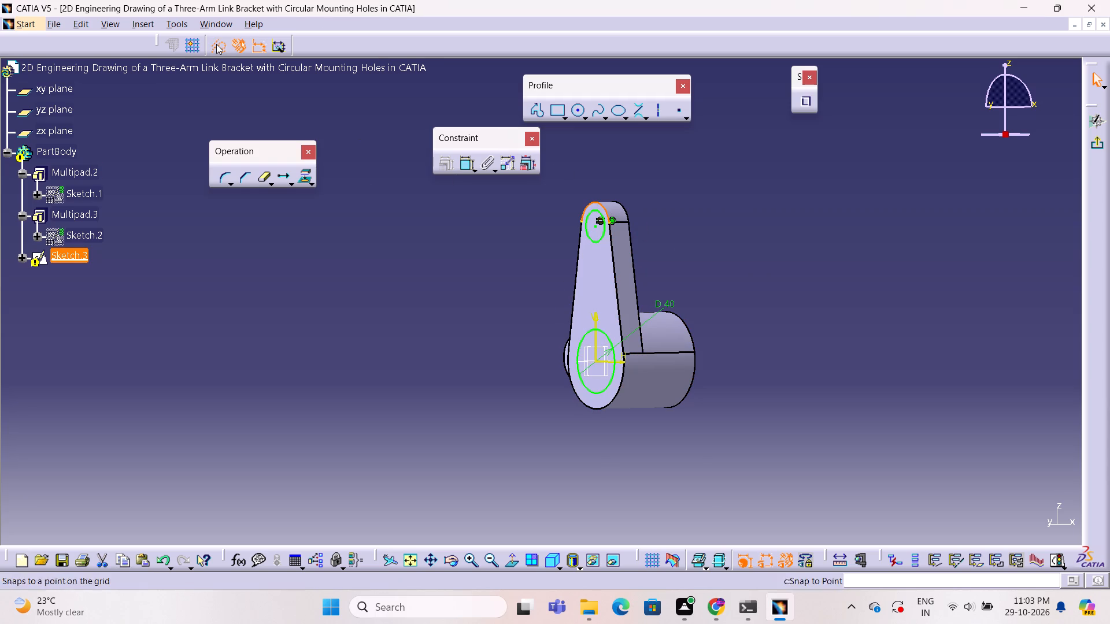
pyautogui.click(735, 300)
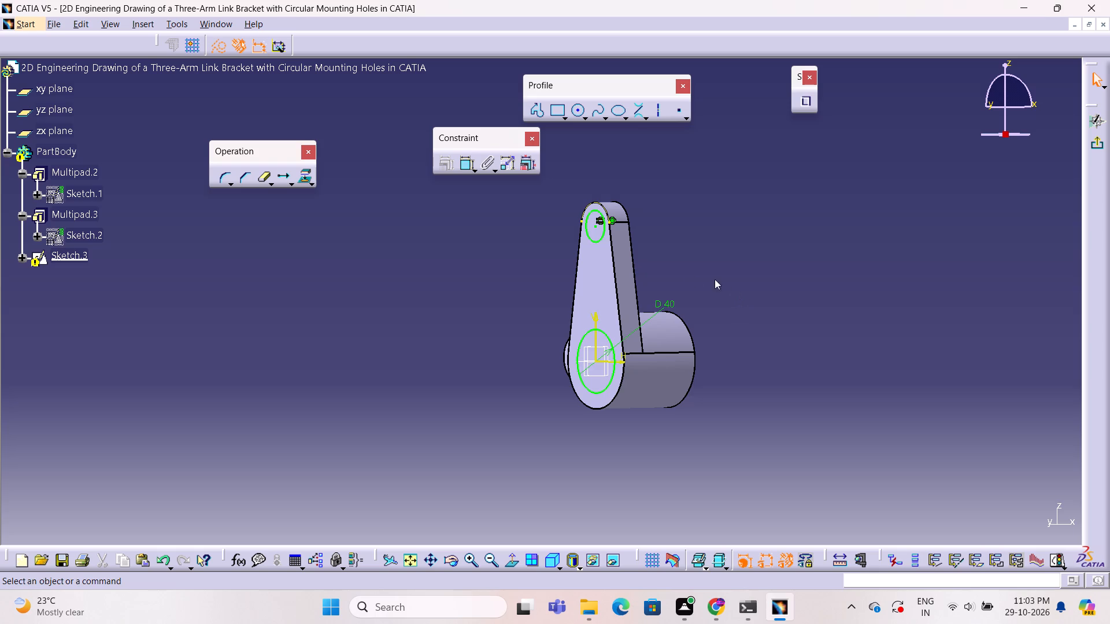
# Project the tall arm's two straight side edges and the rounded edge around its central hole onto the sketch as standard elements.
pyautogui.click(616, 281)
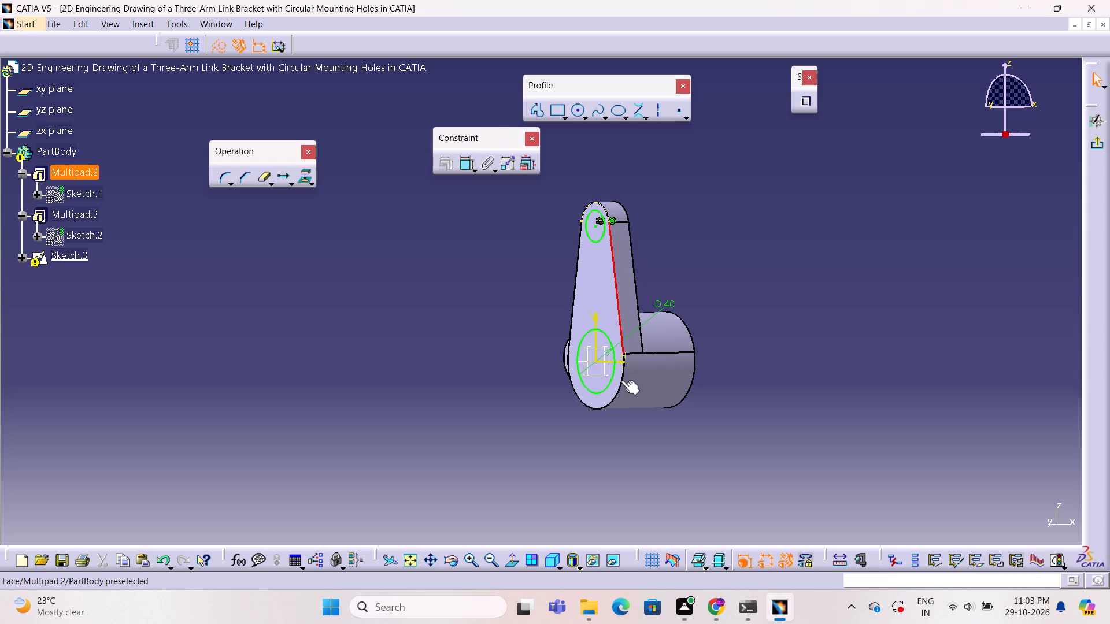
pyautogui.click(304, 179)
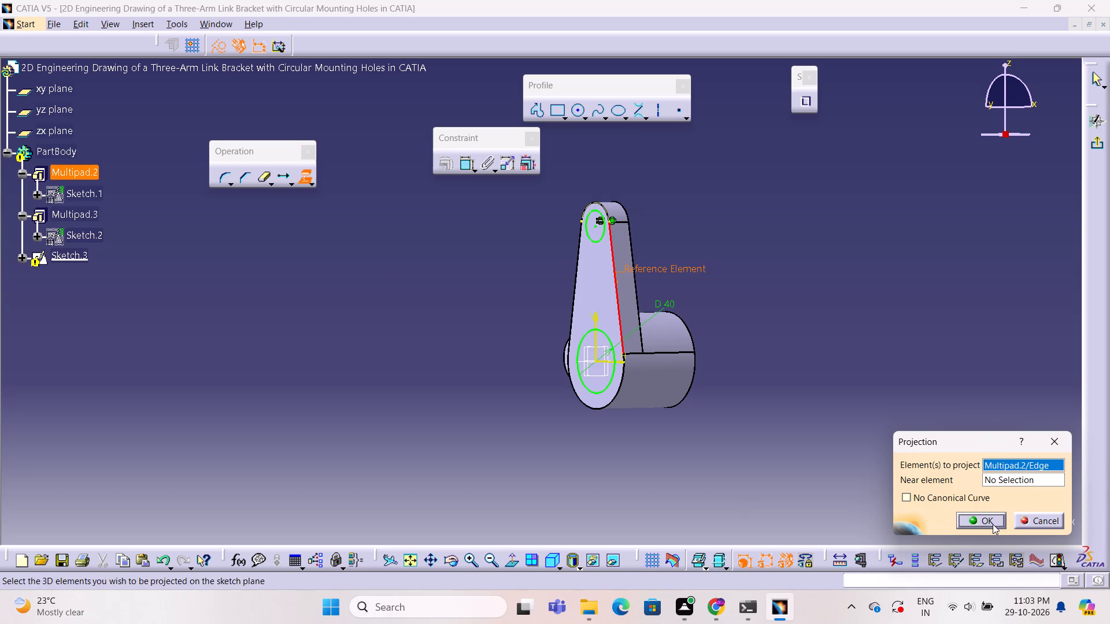
pyautogui.click(993, 524)
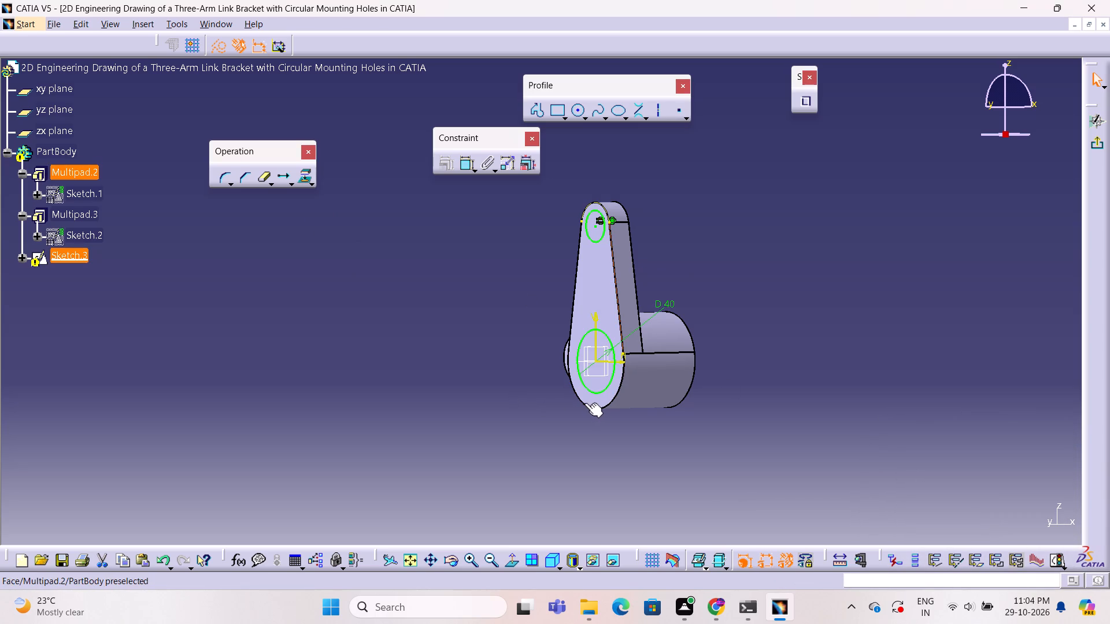
pyautogui.click(221, 52)
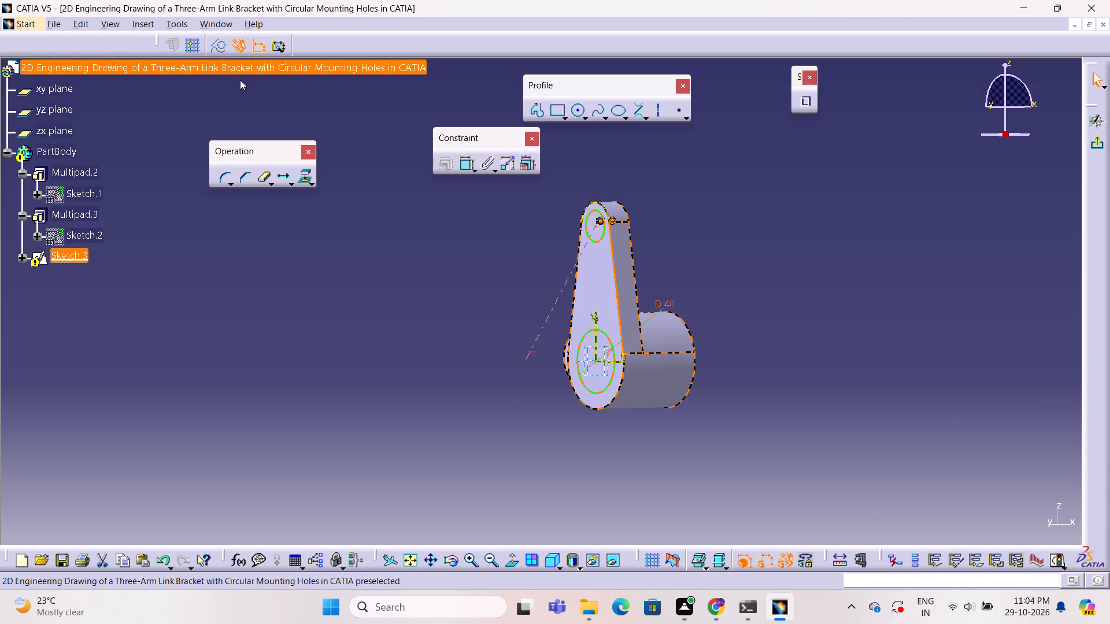
pyautogui.click(610, 397)
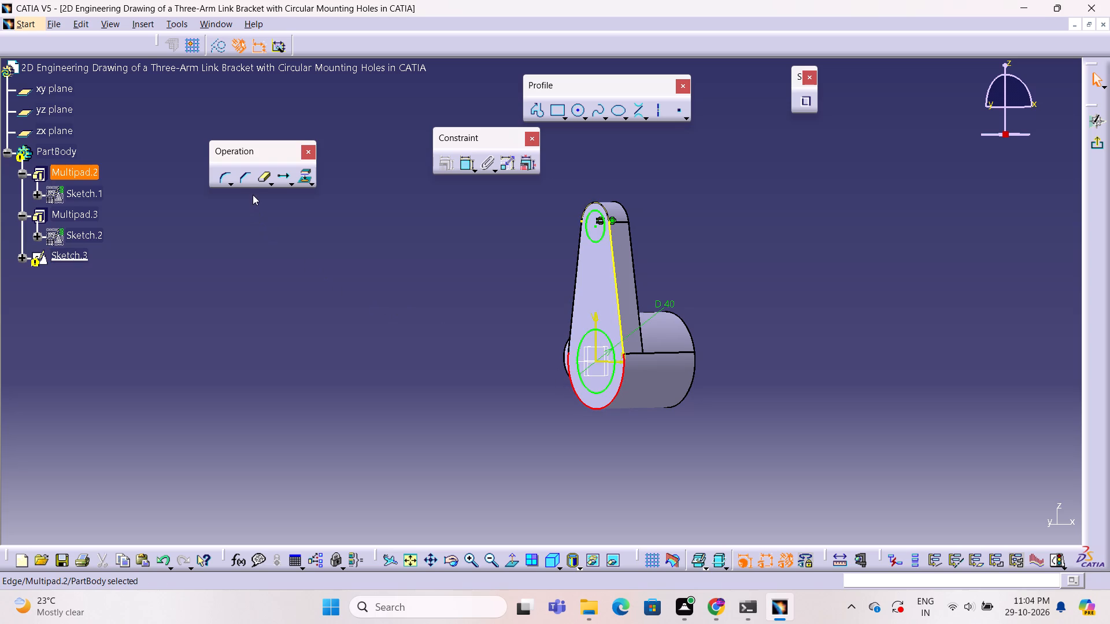
pyautogui.click(304, 180)
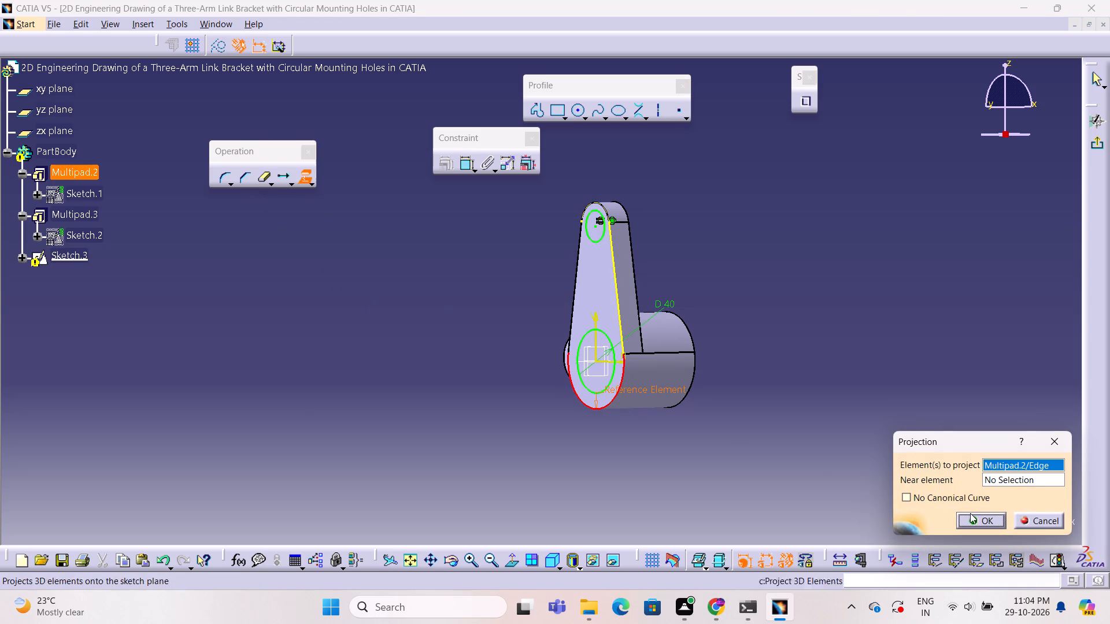
pyautogui.click(972, 518)
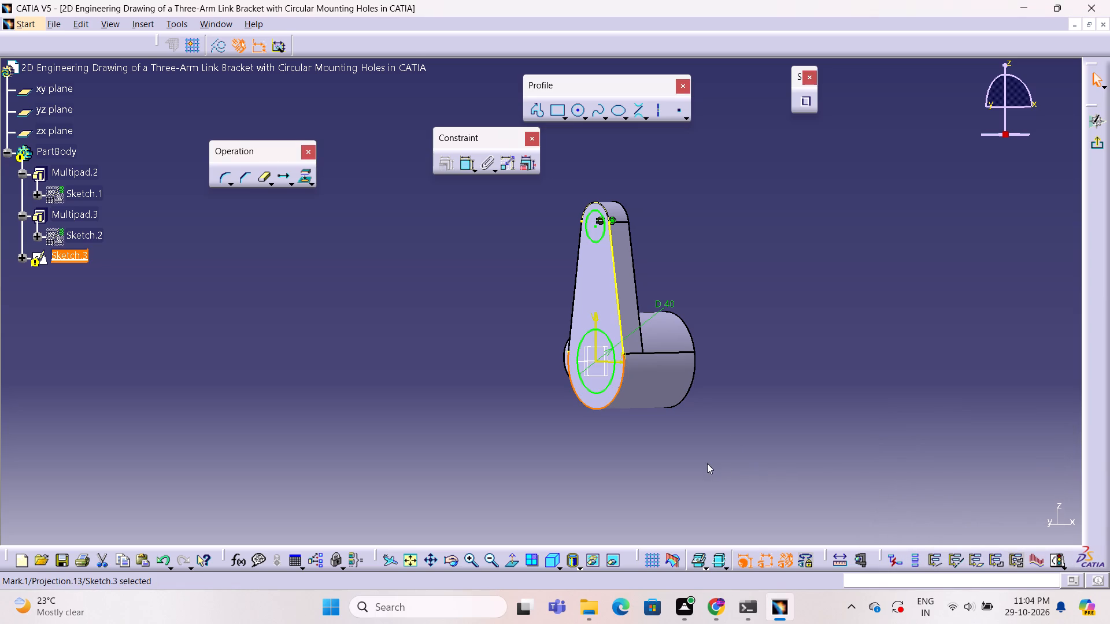
pyautogui.keyDown('ctrl'); pyautogui.moveTo(641, 450); pyautogui.dragTo(779, 443, button='middle'); pyautogui.keyUp('ctrl')
pyautogui.keyDown('ctrl'); pyautogui.moveTo(641, 450); pyautogui.dragTo(779, 443, button='right'); pyautogui.keyUp('ctrl')
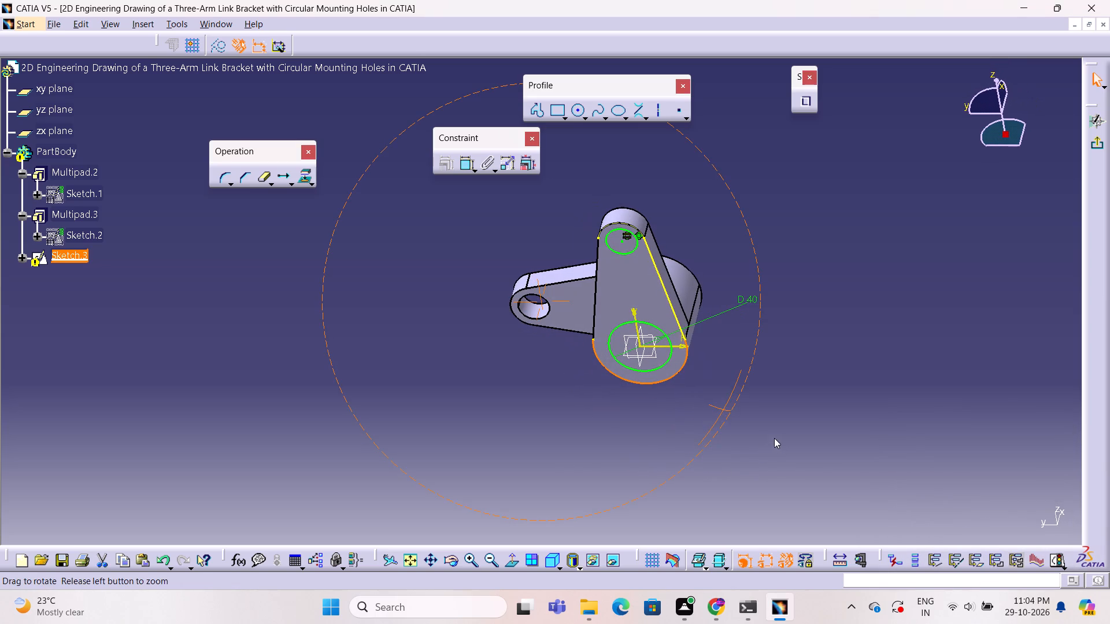
pyautogui.click(595, 318)
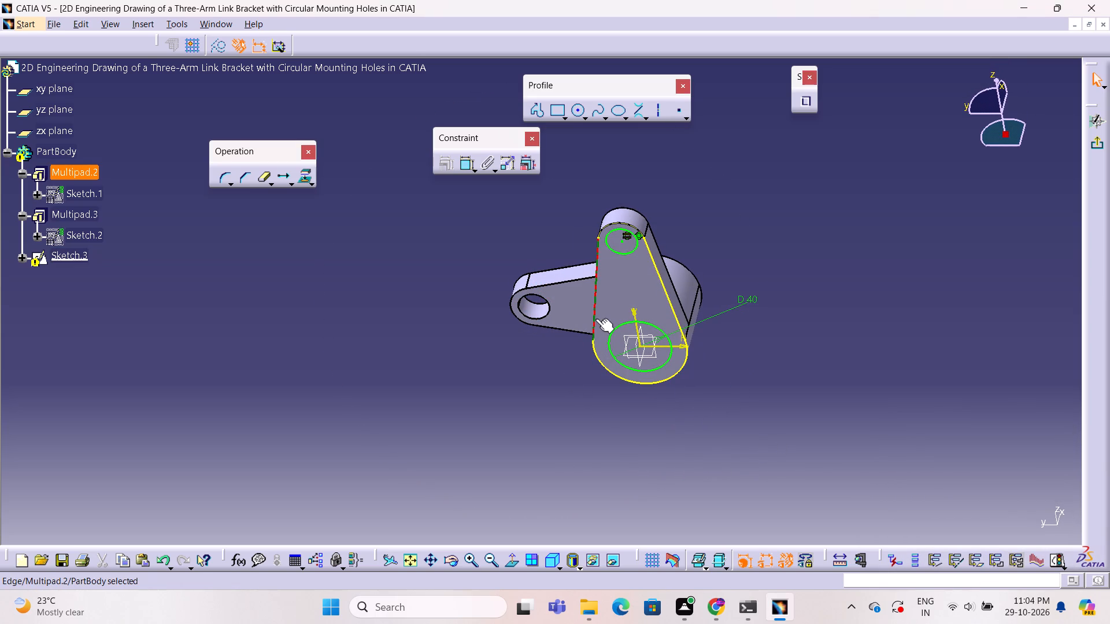
pyautogui.click(304, 185)
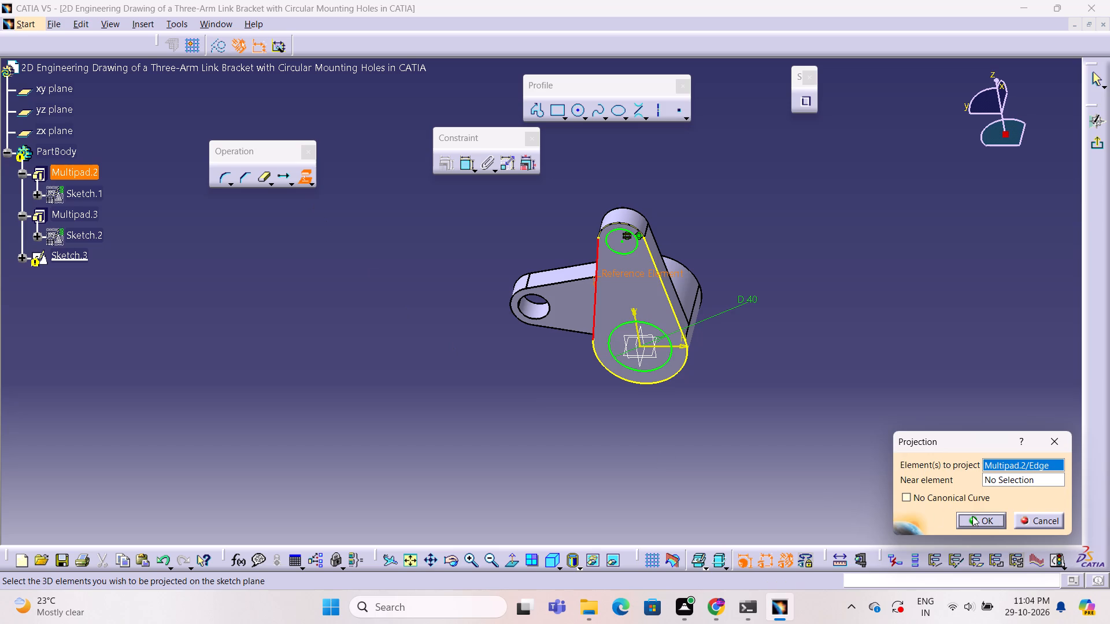
pyautogui.click(972, 516)
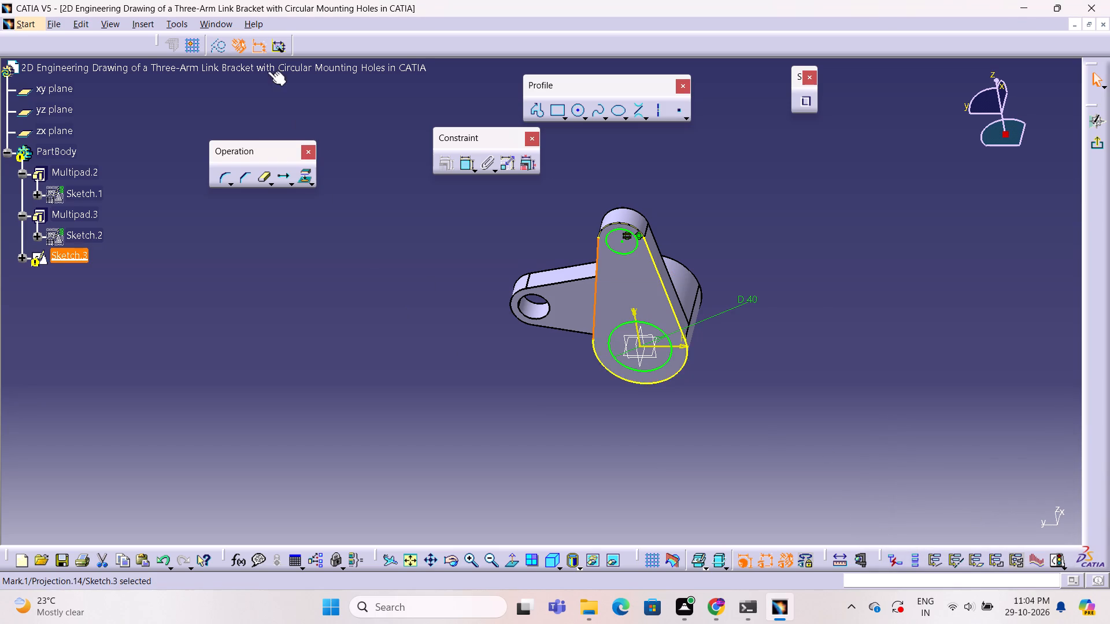
# Convert the projected side edges and the rounded edge around the central hole to construction geometry.
pyautogui.click(665, 288)
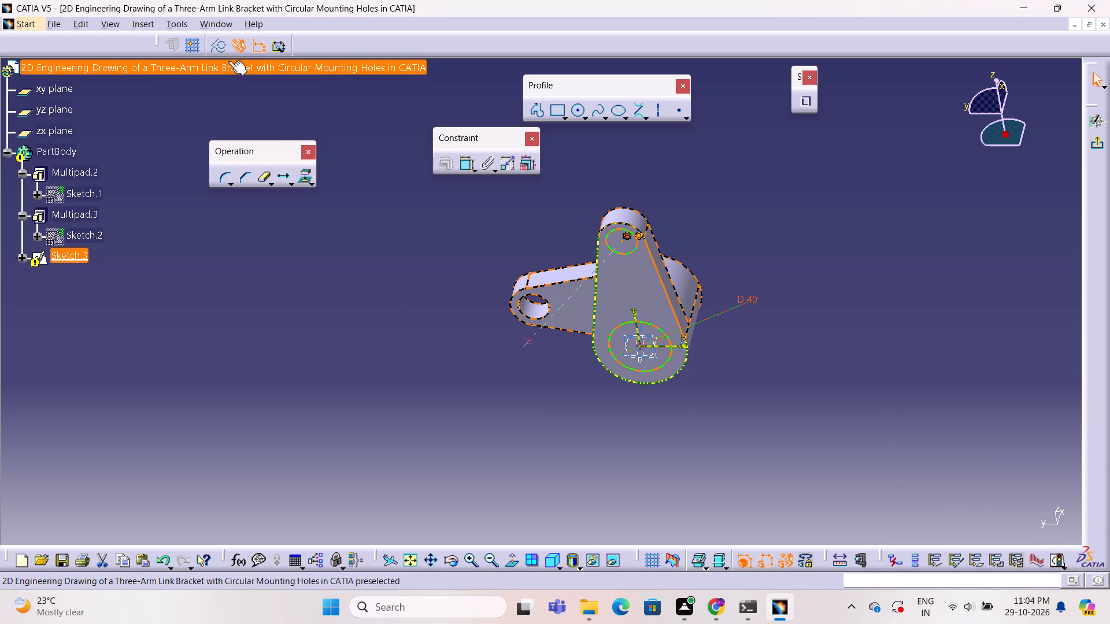
pyautogui.click(220, 47)
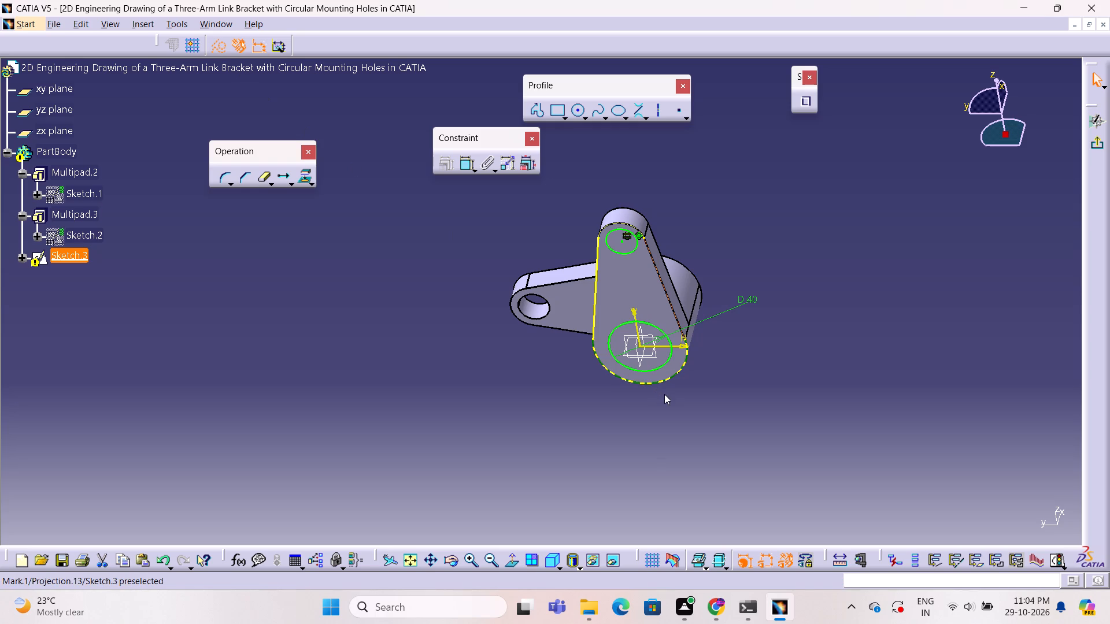
pyautogui.click(664, 394)
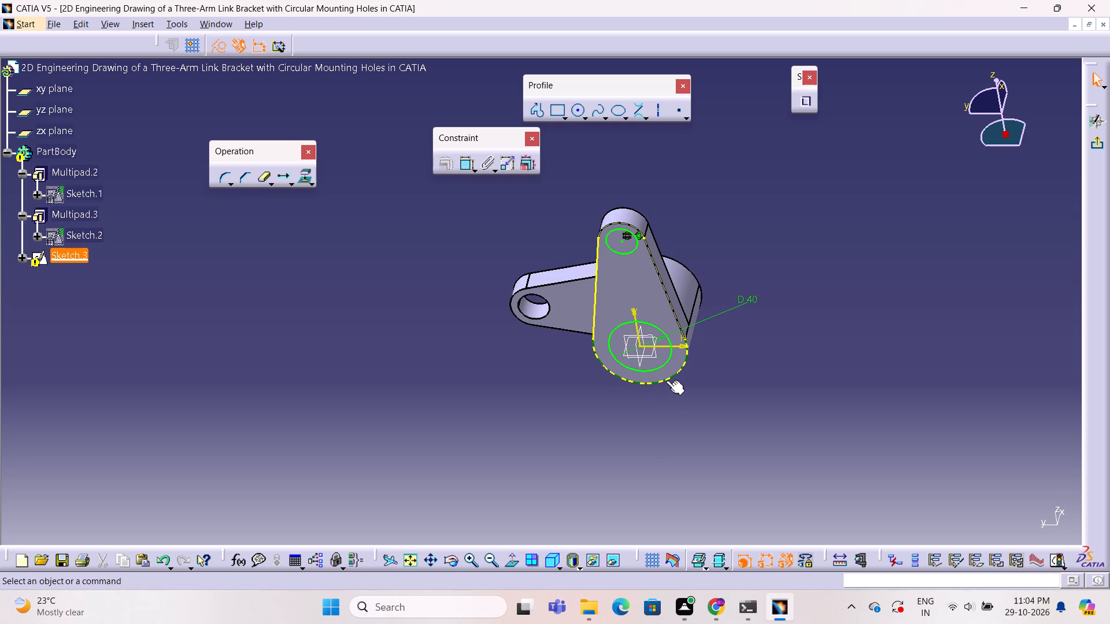
pyautogui.click(666, 380)
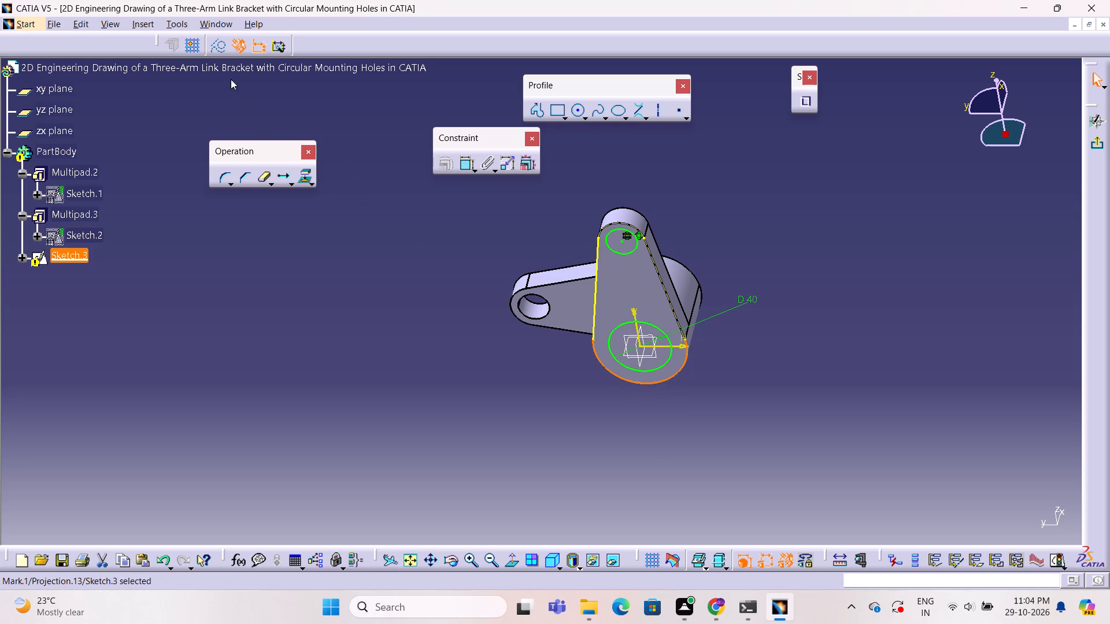
pyautogui.click(213, 45)
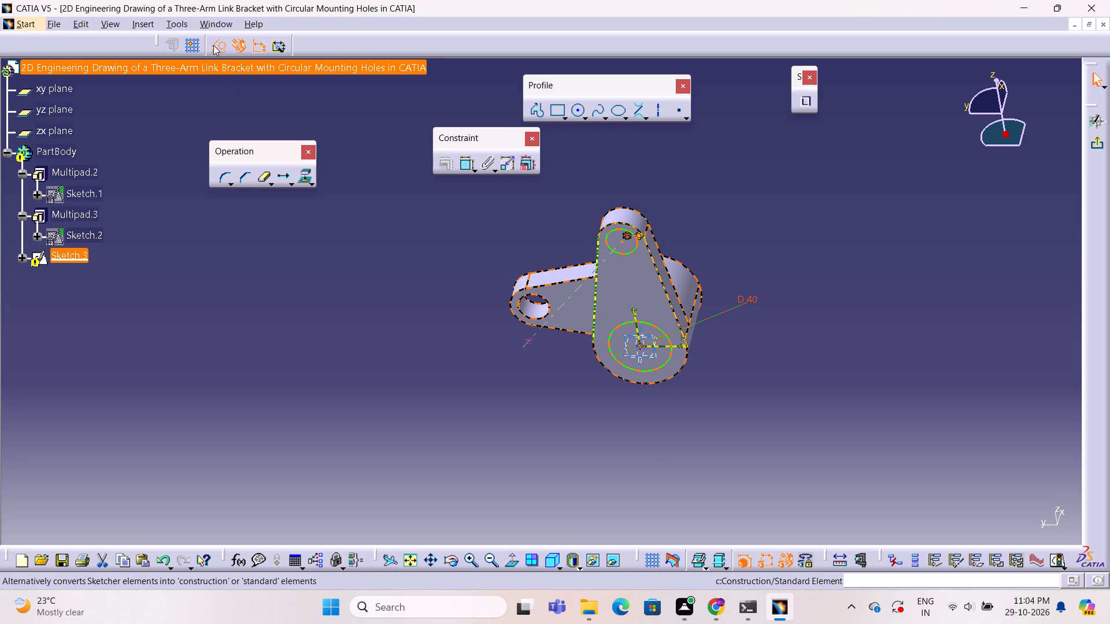
pyautogui.click(421, 288)
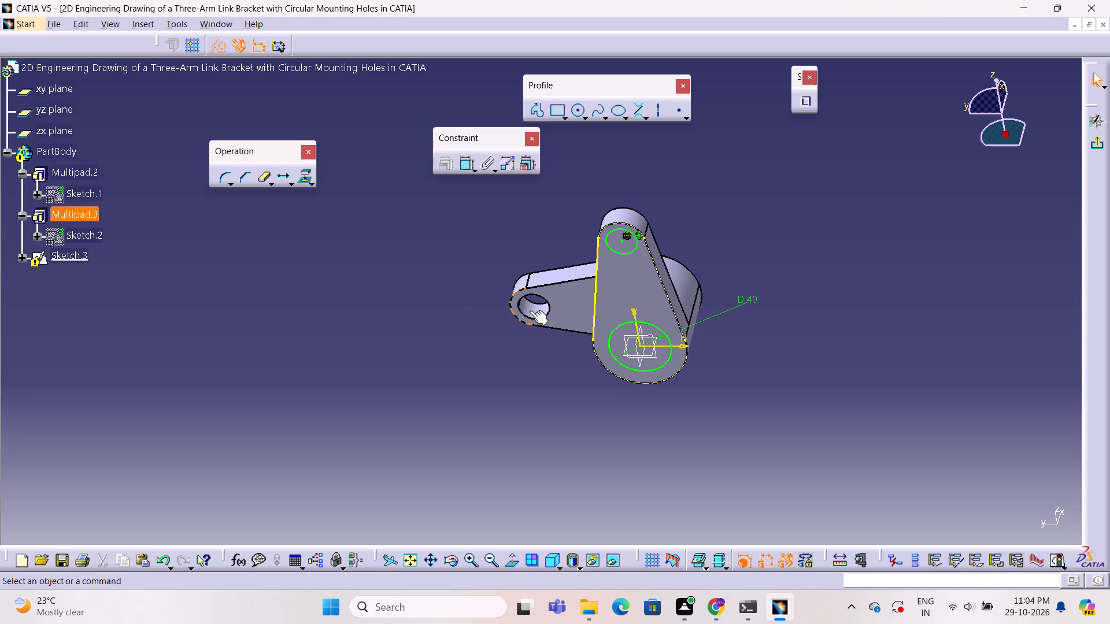
pyautogui.click(594, 313)
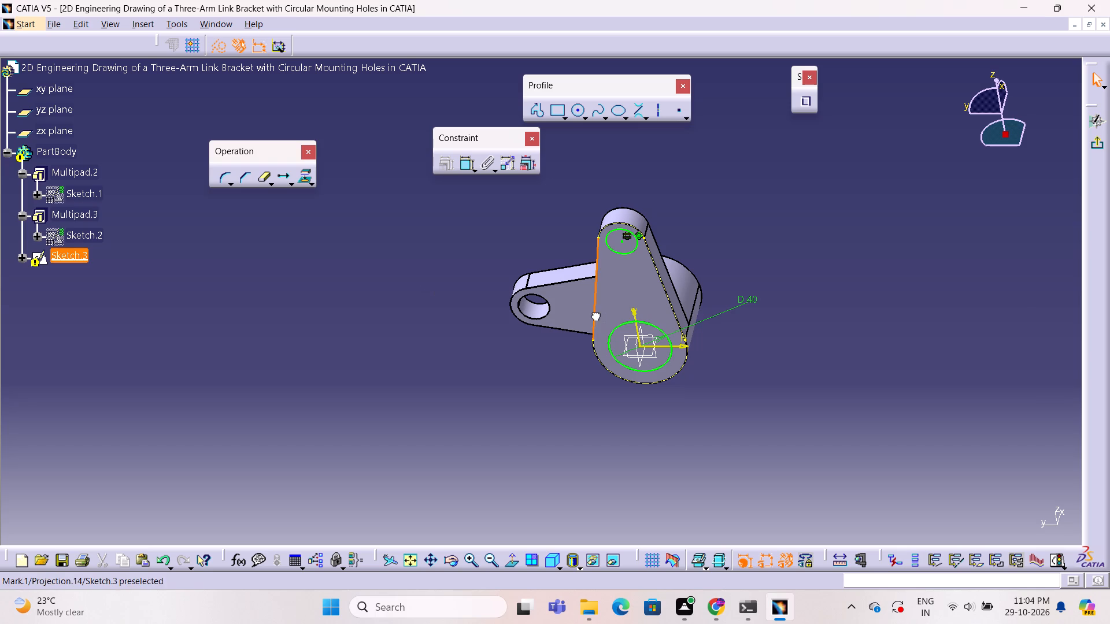
pyautogui.click(224, 48)
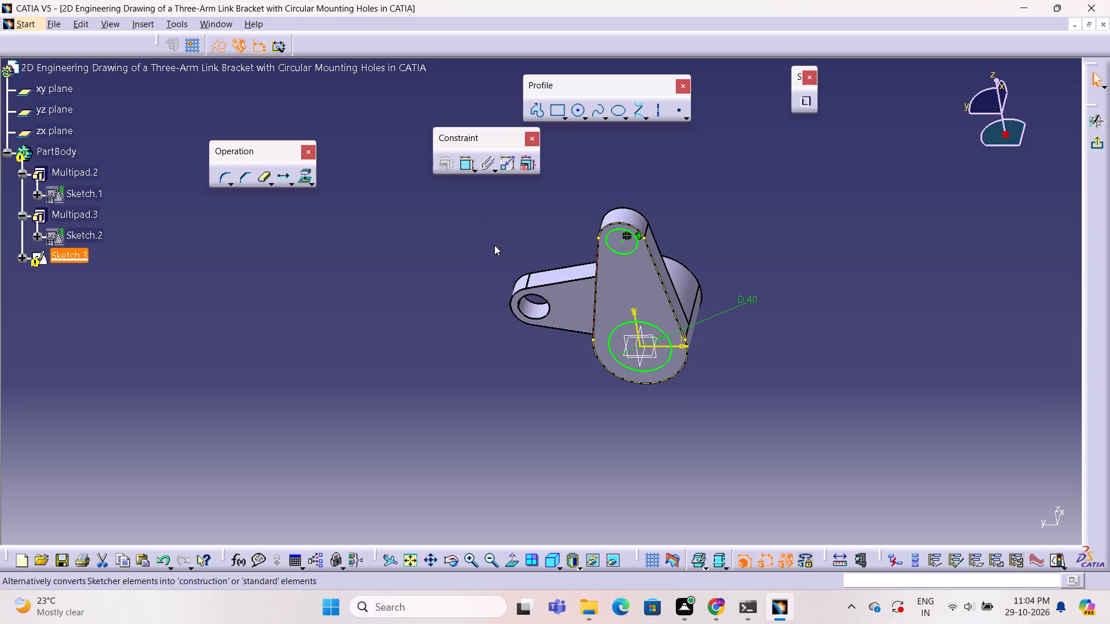
pyautogui.click(494, 245)
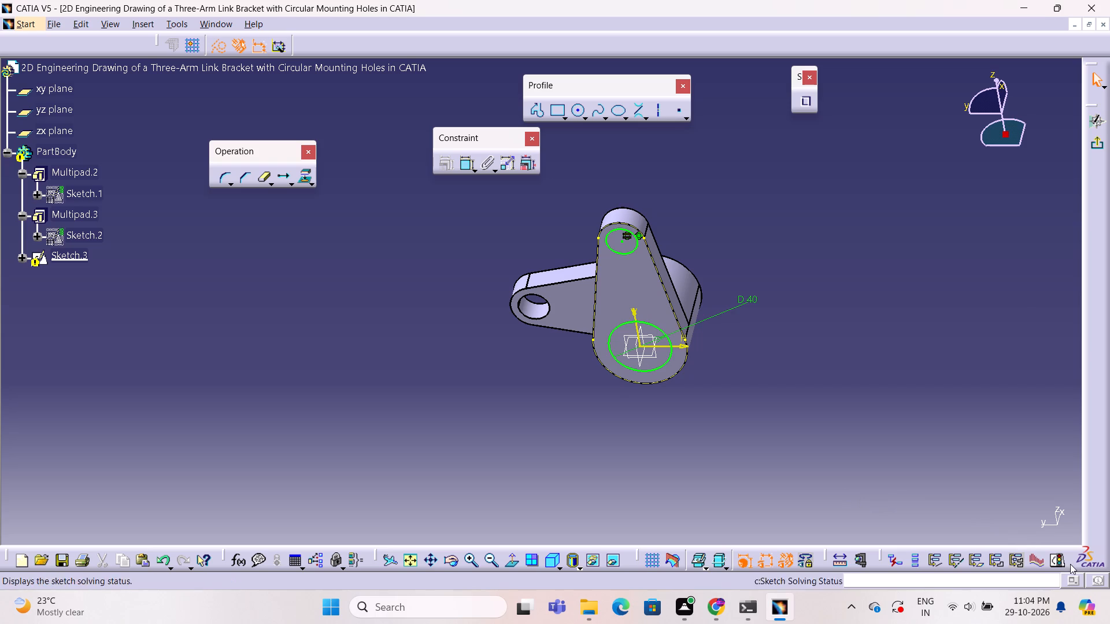
# Check the sketch solving status and review the Sketch Analysis diagnostic for each element and constraint.
pyautogui.click(1053, 558)
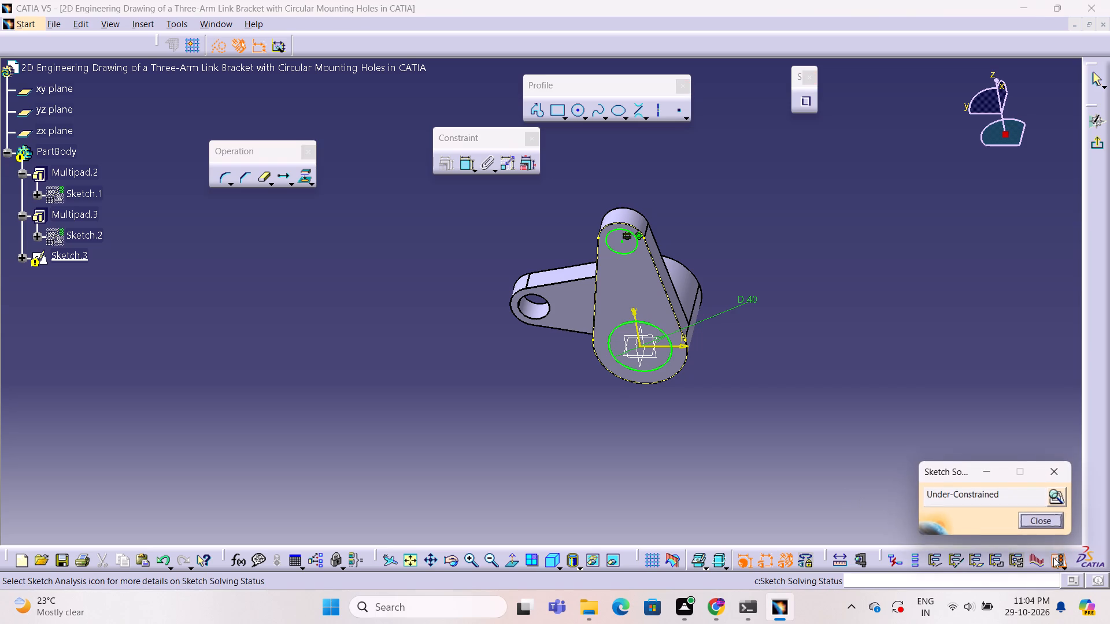
pyautogui.click(1053, 502)
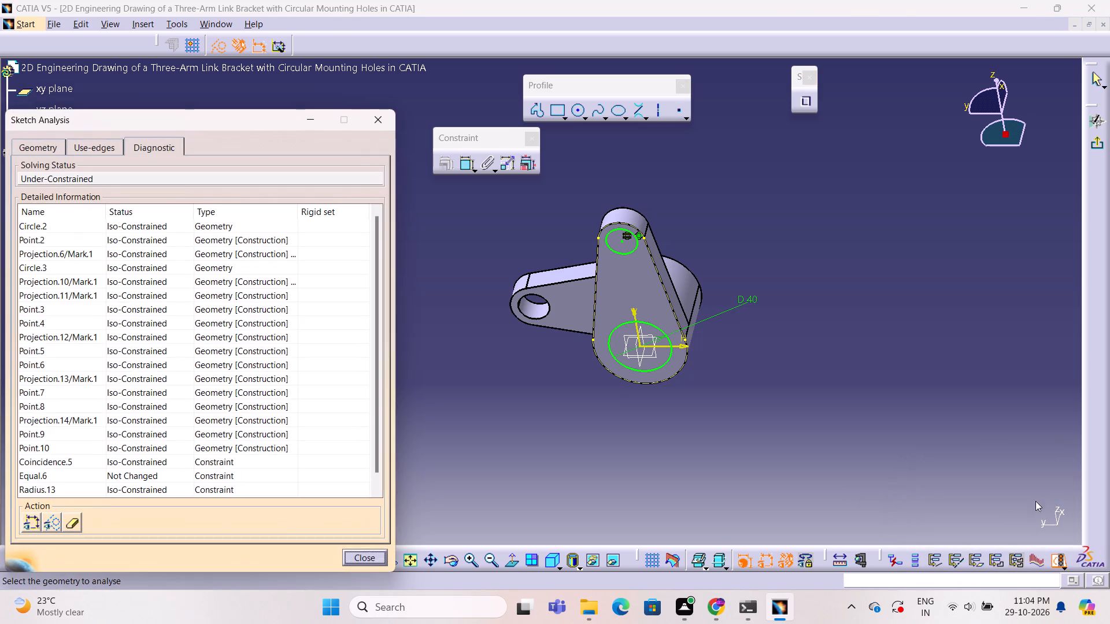
pyautogui.scroll(-9, 240, 426)
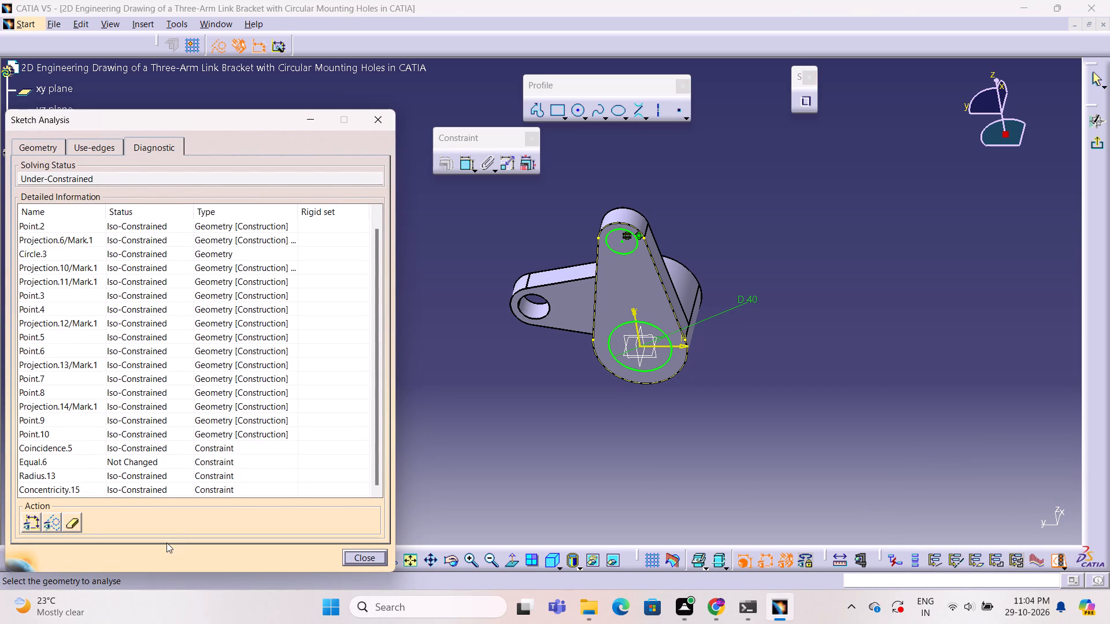
pyautogui.click(73, 525)
pyautogui.scroll(4, 236, 387)
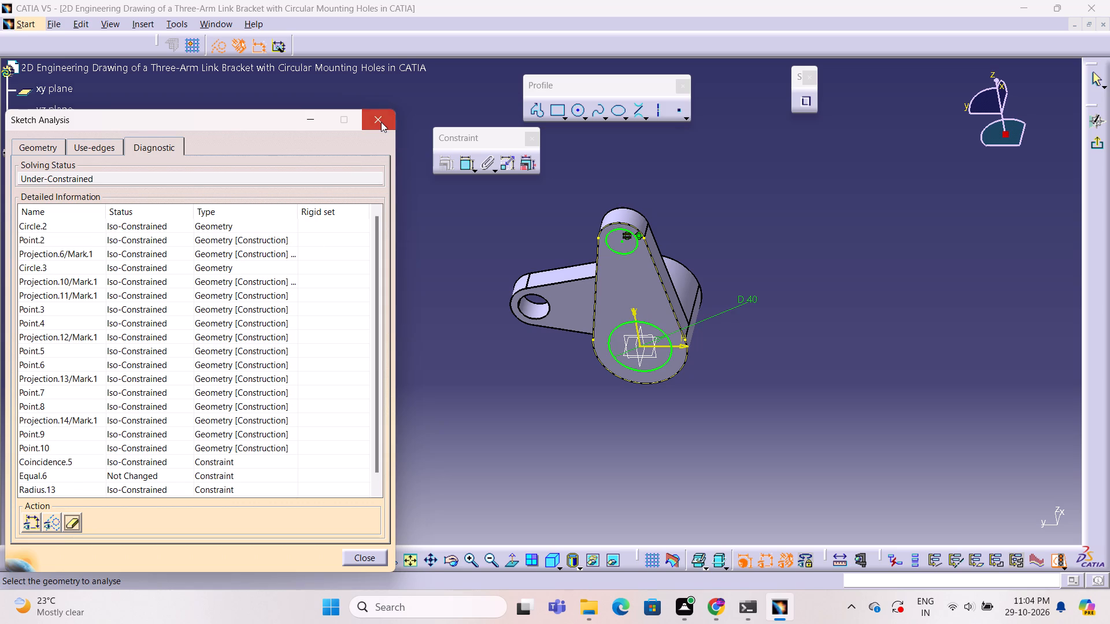
pyautogui.click(381, 122)
# Reopen the Sketch Analysis from the solving status and examine the geometry check of the hole circles.
pyautogui.click(1057, 559)
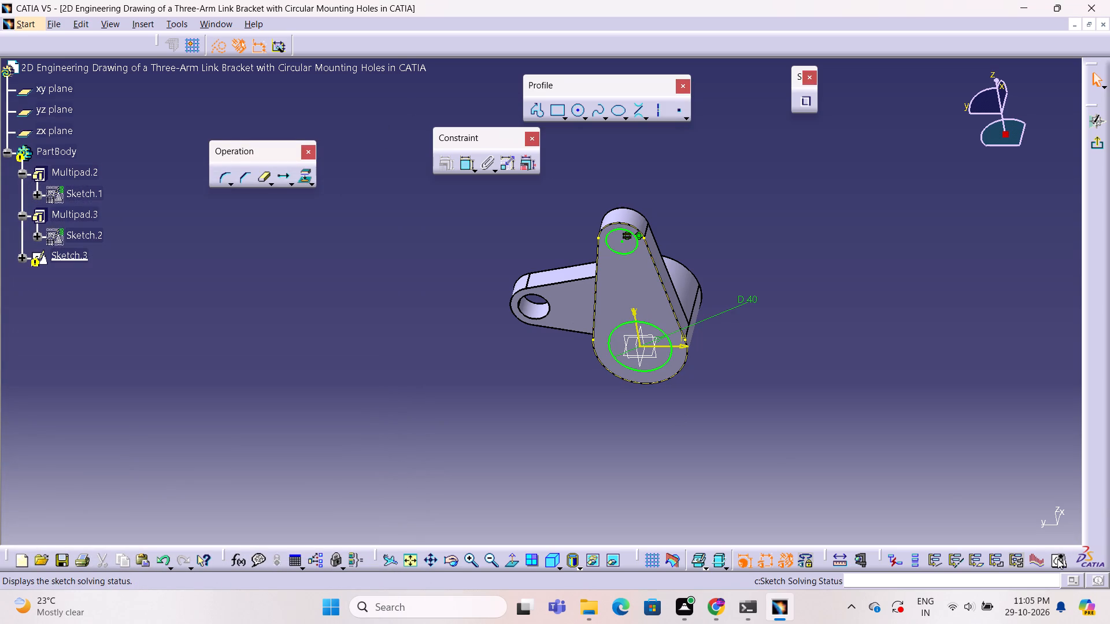
pyautogui.click(1052, 496)
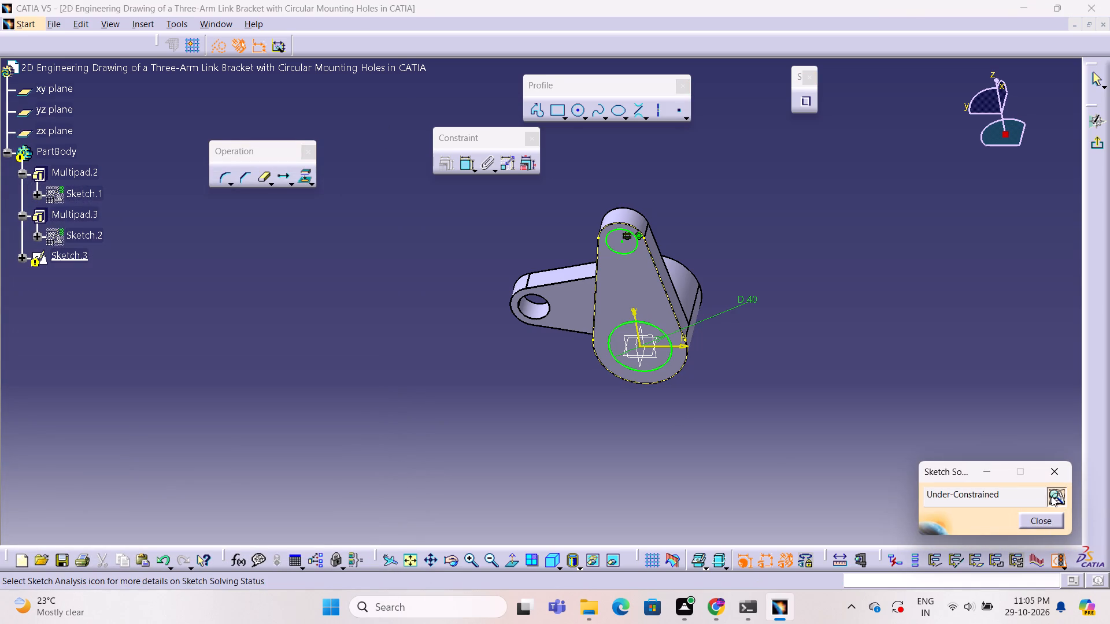
pyautogui.scroll(4, 229, 392)
pyautogui.scroll(-8, 228, 392)
pyautogui.click(28, 149)
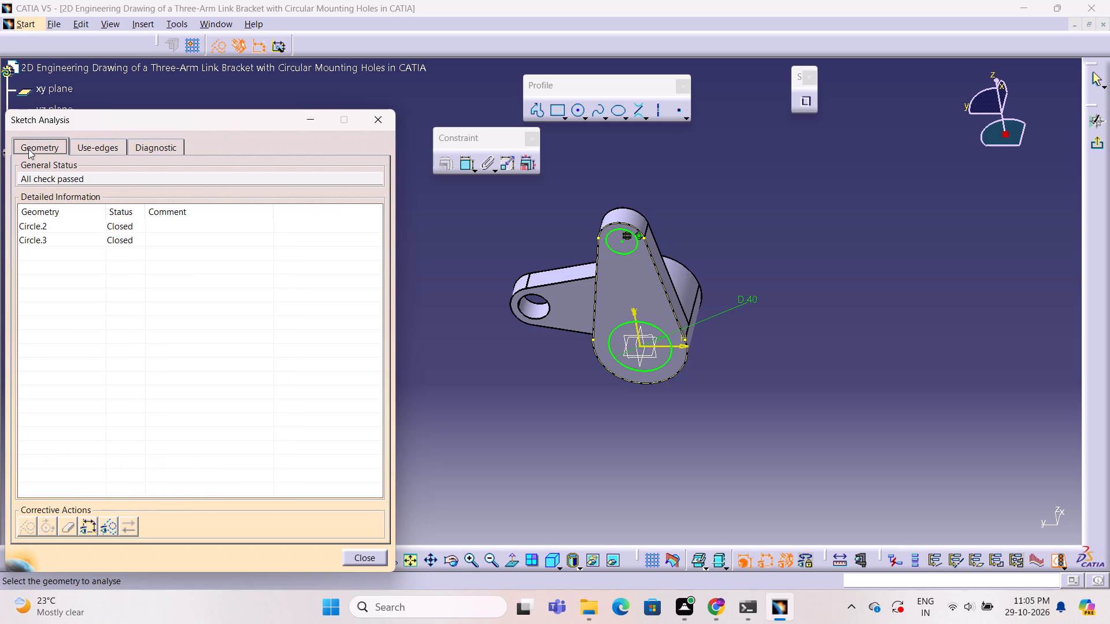
# Delete the tall arm's projected construction outline from the hole sketch: both straight side edges and the rounded edges at both ends.
pyautogui.click(381, 123)
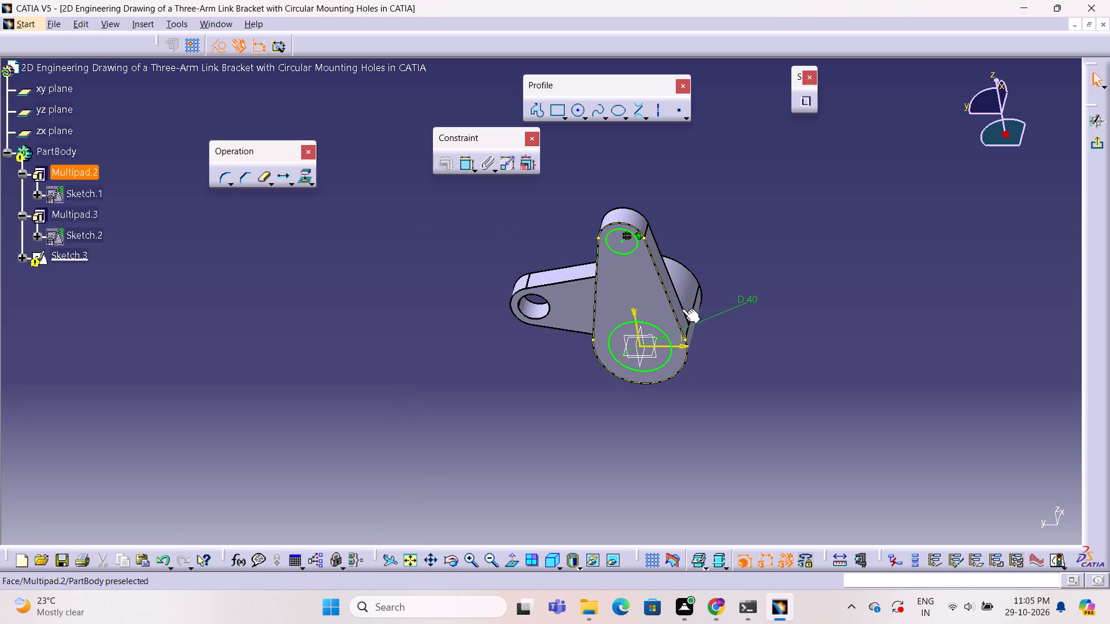
pyautogui.keyDown('ctrl'); pyautogui.moveTo(751, 354); pyautogui.dragTo(746, 287, button='middle'); pyautogui.keyUp('ctrl')
pyautogui.keyDown('ctrl'); pyautogui.moveTo(751, 355); pyautogui.dragTo(746, 287, button='right'); pyautogui.keyUp('ctrl')
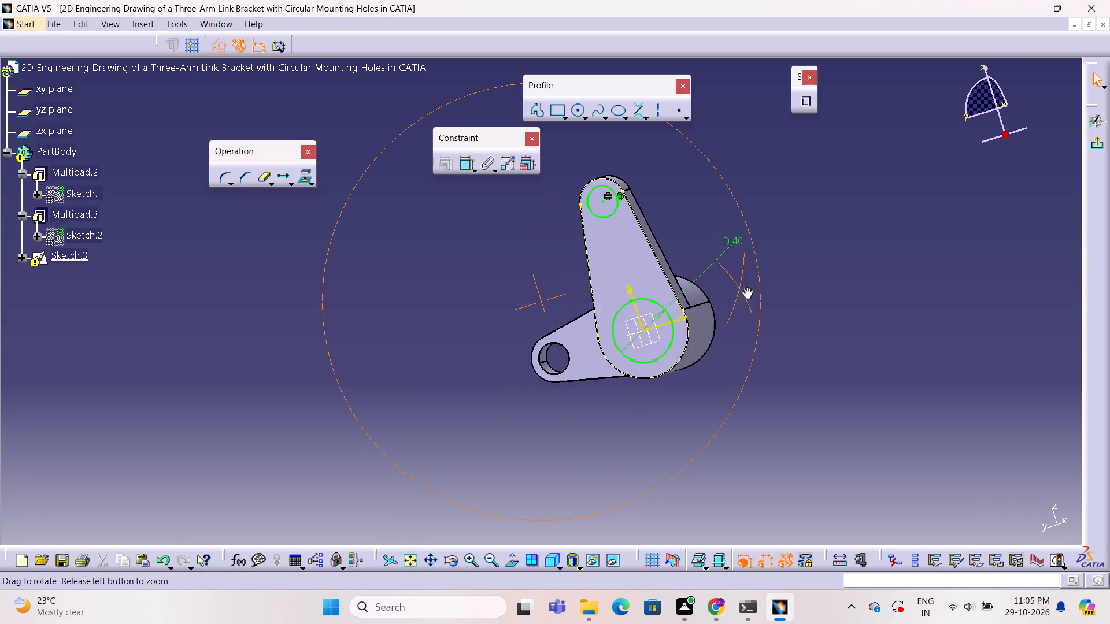
pyautogui.keyDown('ctrl'); pyautogui.moveTo(746, 287); pyautogui.dragTo(829, 320, button='middle'); pyautogui.keyUp('ctrl')
pyautogui.keyDown('ctrl'); pyautogui.moveTo(746, 287); pyautogui.dragTo(829, 320, button='right'); pyautogui.keyUp('ctrl')
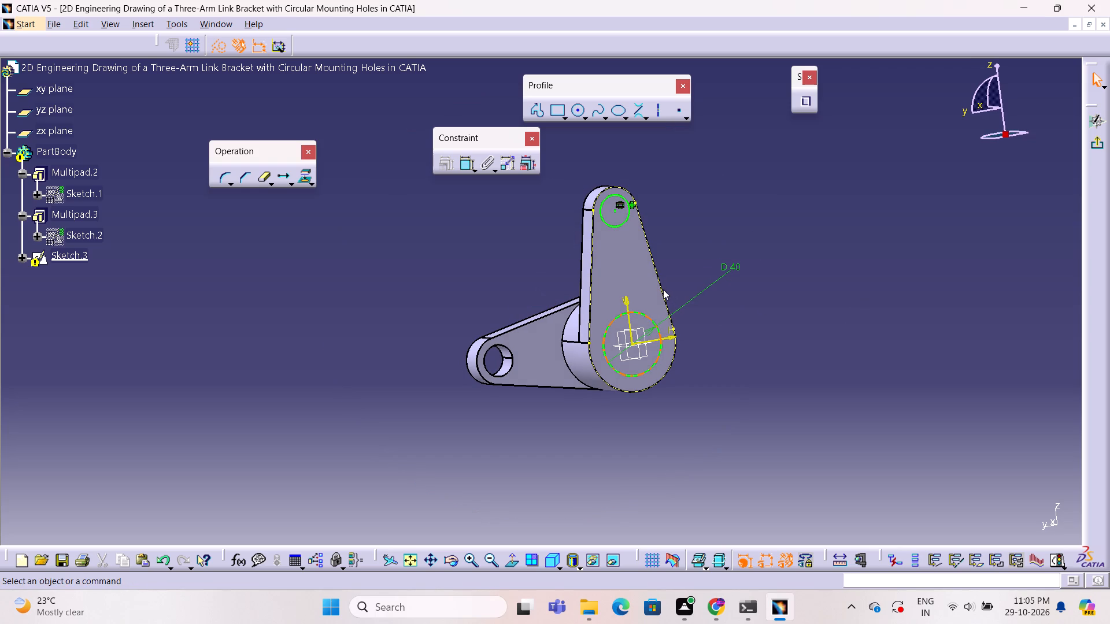
pyautogui.click(661, 289)
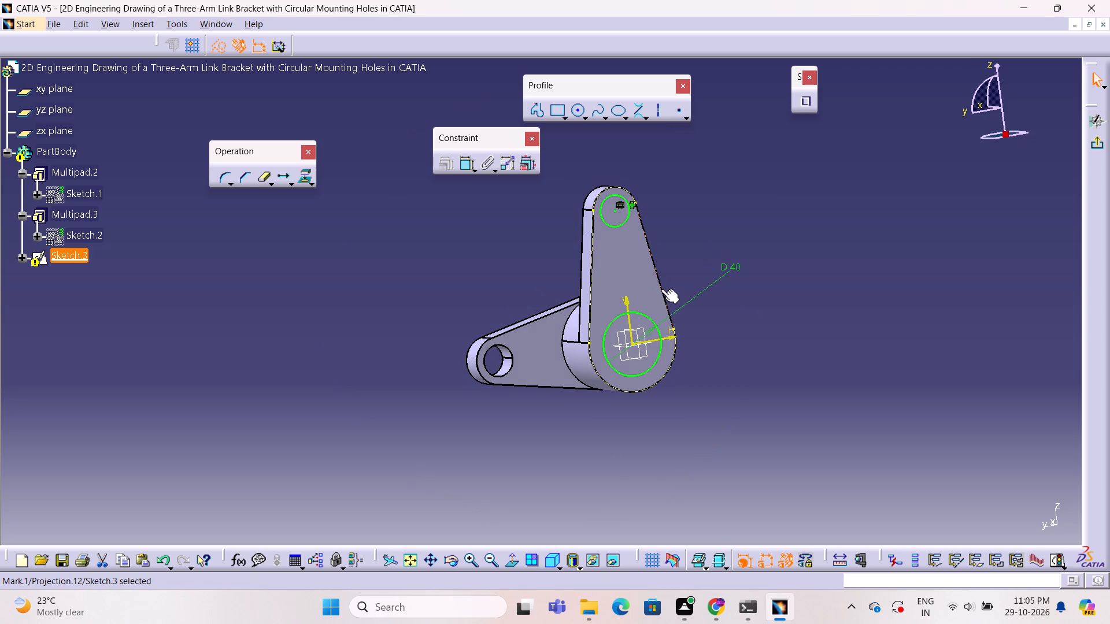
pyautogui.press('Delete')
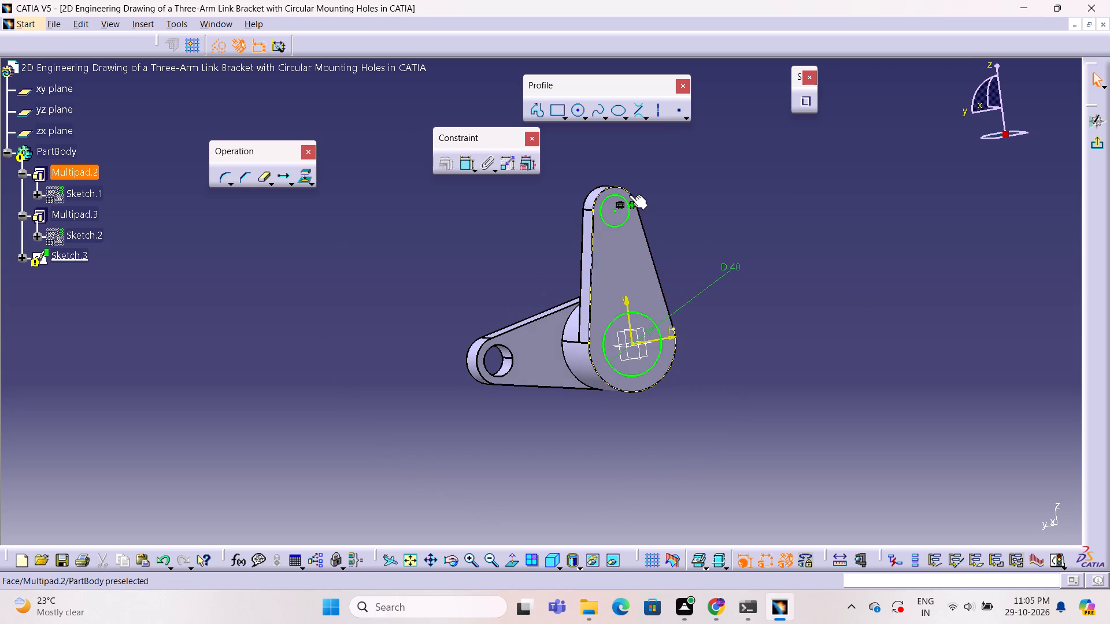
pyautogui.click(626, 190)
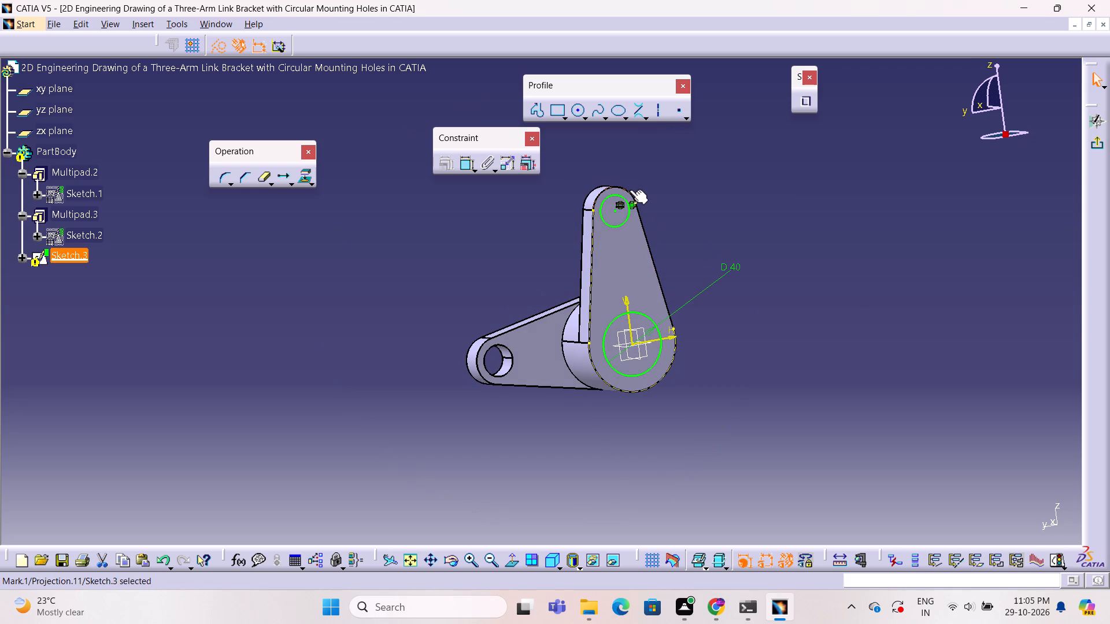
pyautogui.press('Delete')
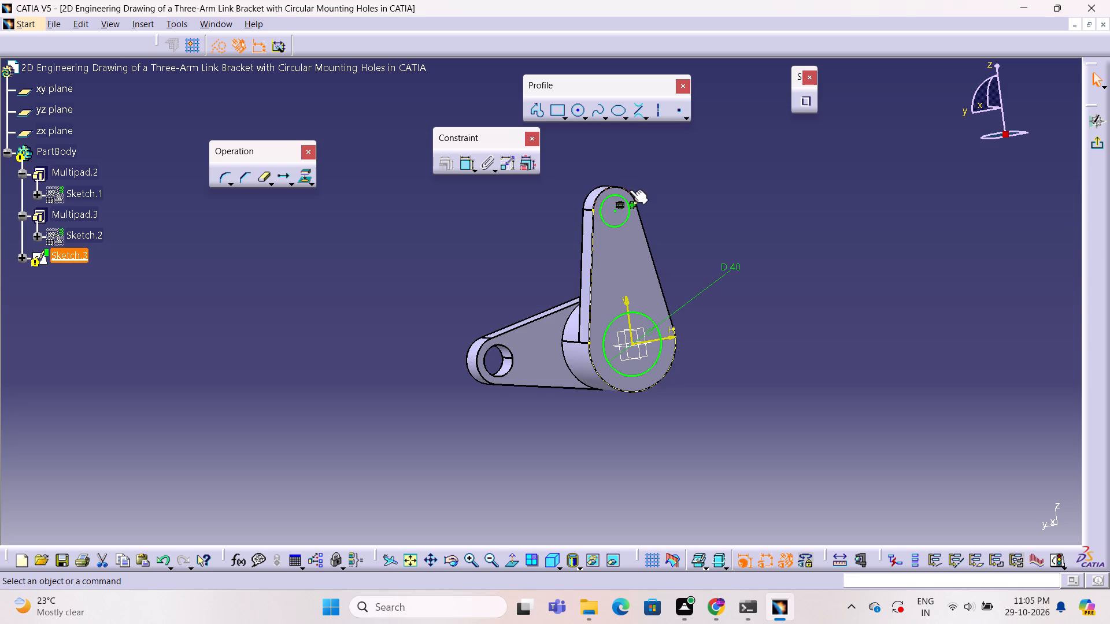
pyautogui.click(592, 257)
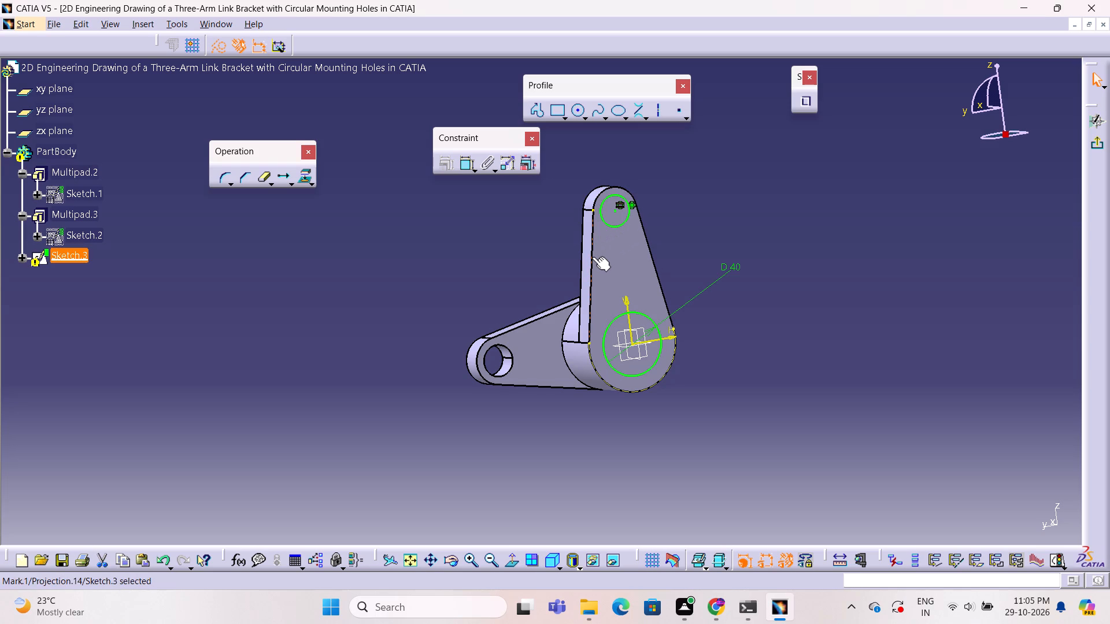
pyautogui.press('Delete')
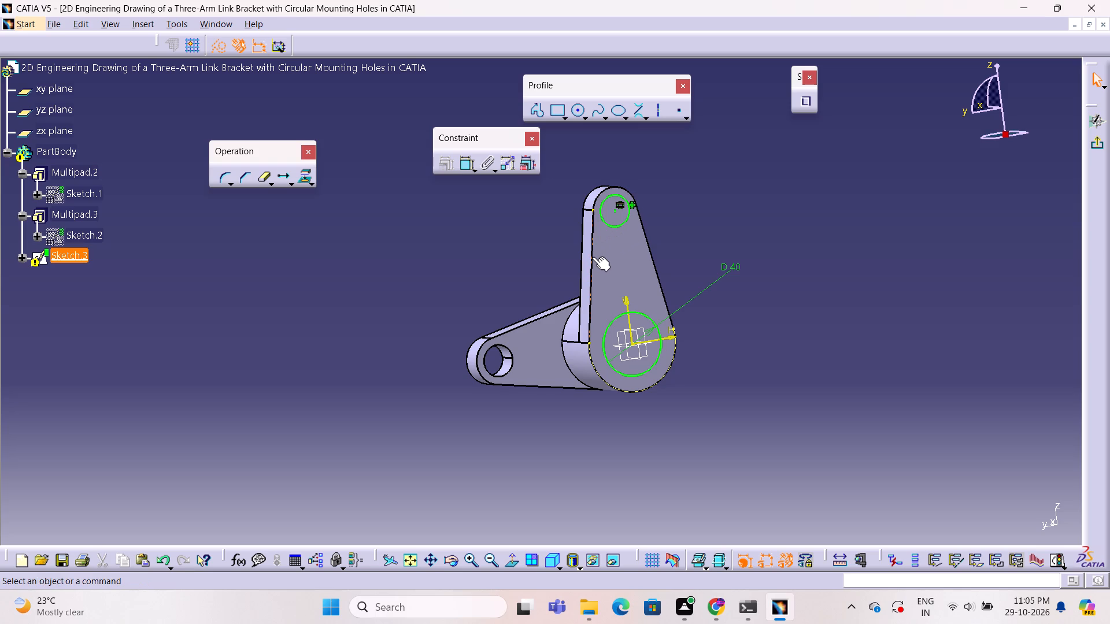
pyautogui.click(593, 366)
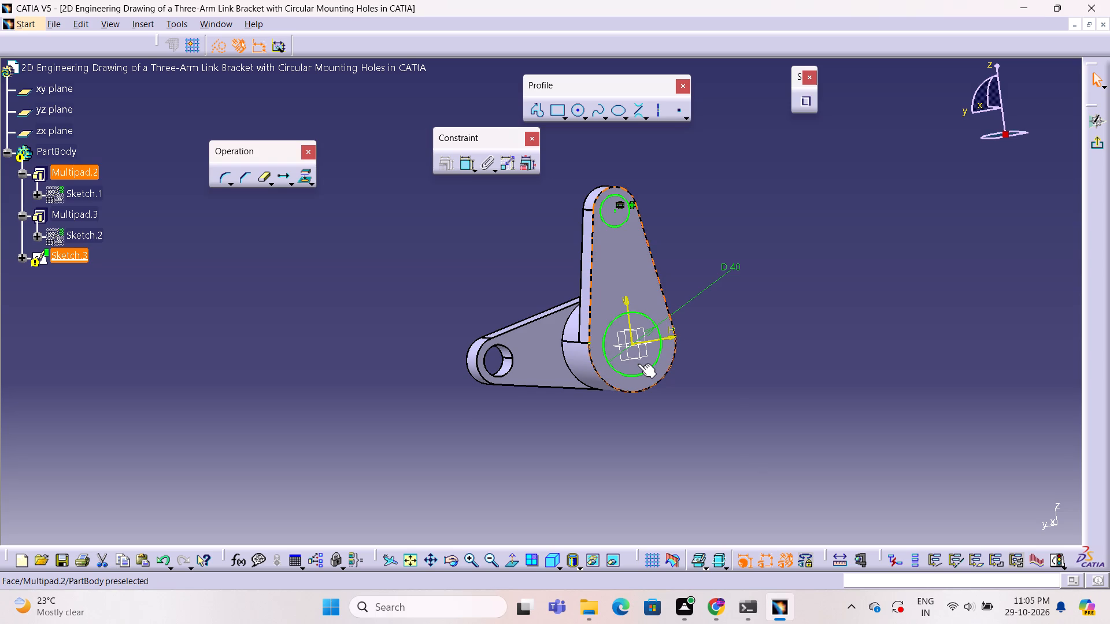
pyautogui.press('Delete')
pyautogui.press('Delete')
pyautogui.press('Delete')
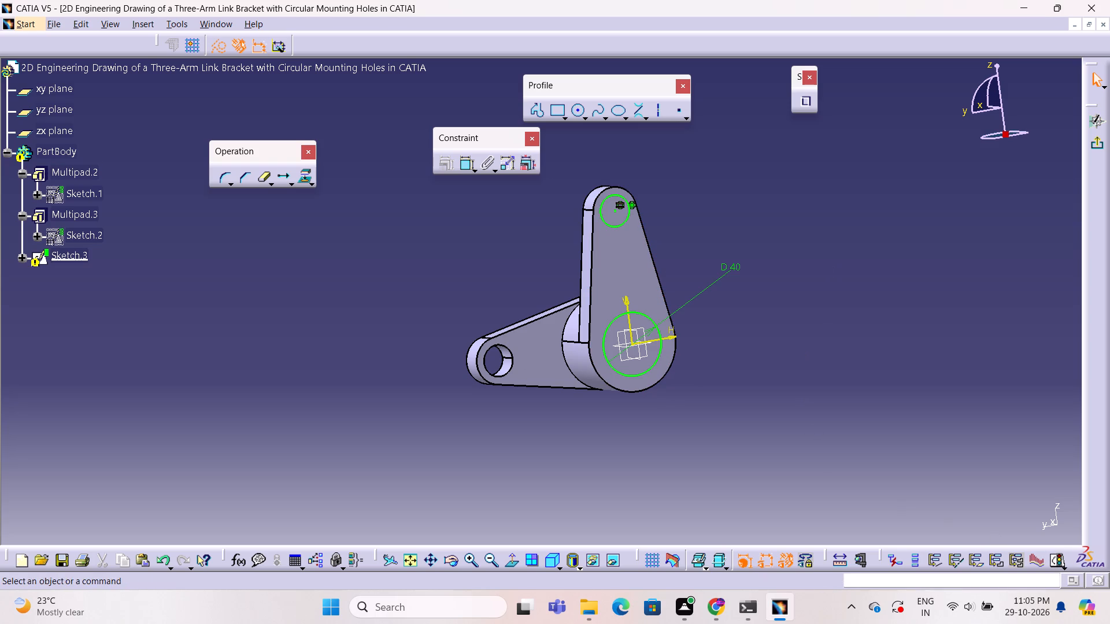
# Check the hole sketch's solving status again and review the Sketch Analysis diagnostic for the remaining elements and constraints.
pyautogui.click(1059, 563)
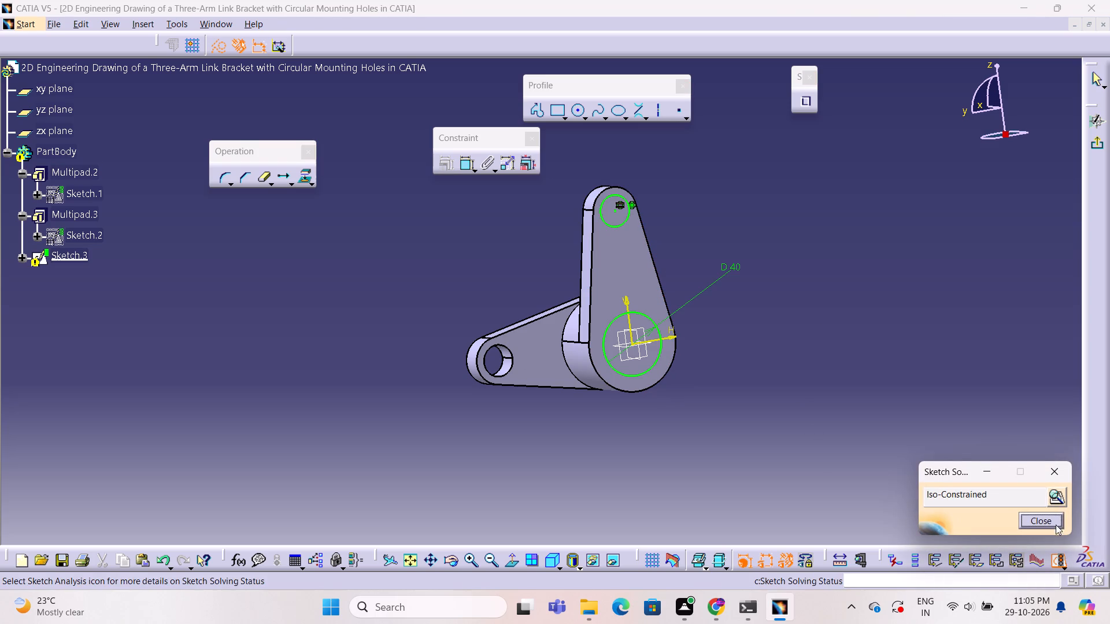
pyautogui.click(1056, 496)
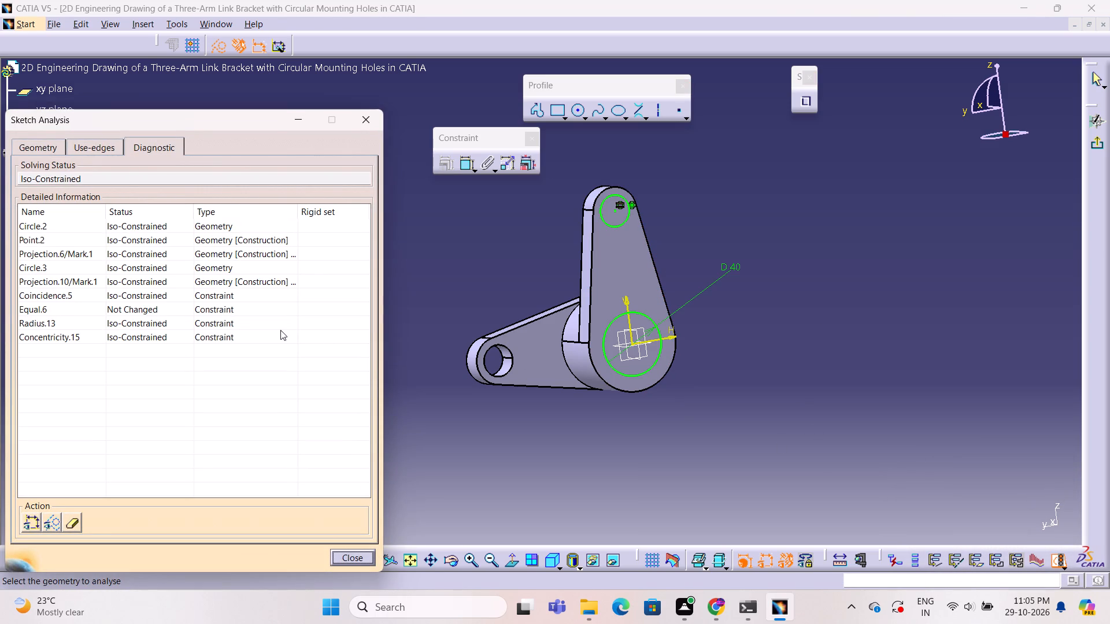
pyautogui.scroll(3, 279, 330)
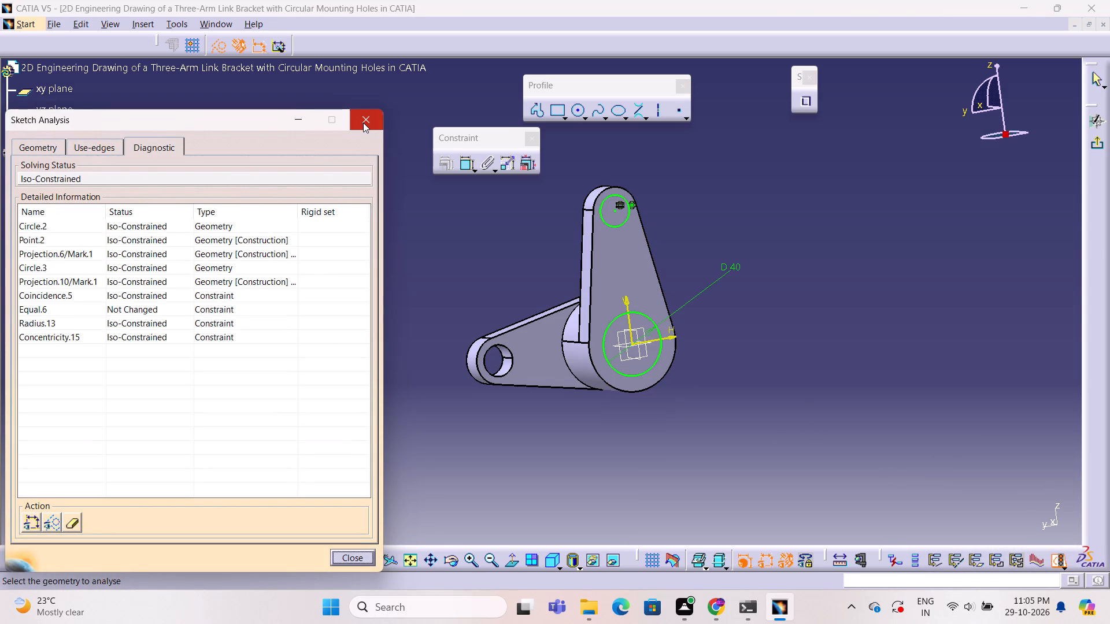
pyautogui.click(363, 122)
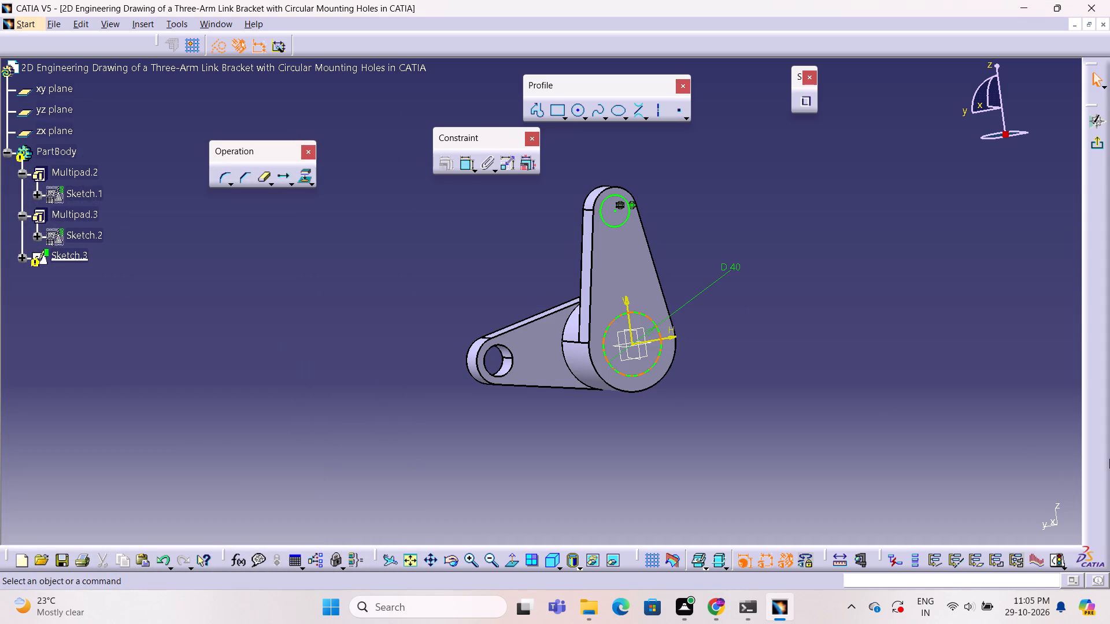
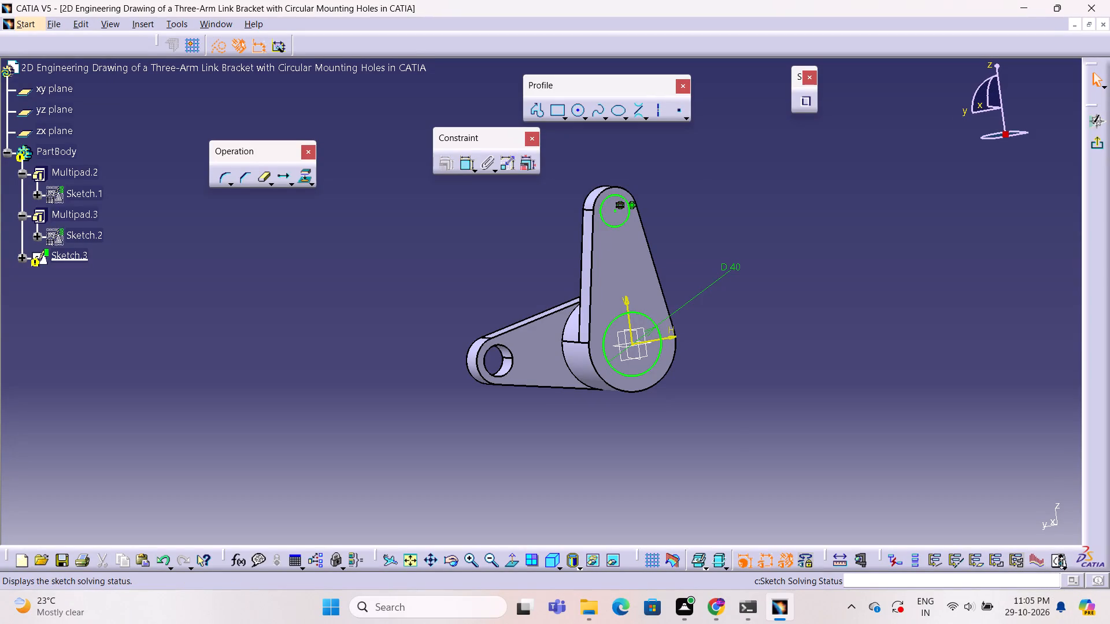
# Project the front and rear straight edges of the upright arm's slanted side onto the sketch plane.
pyautogui.click(589, 277)
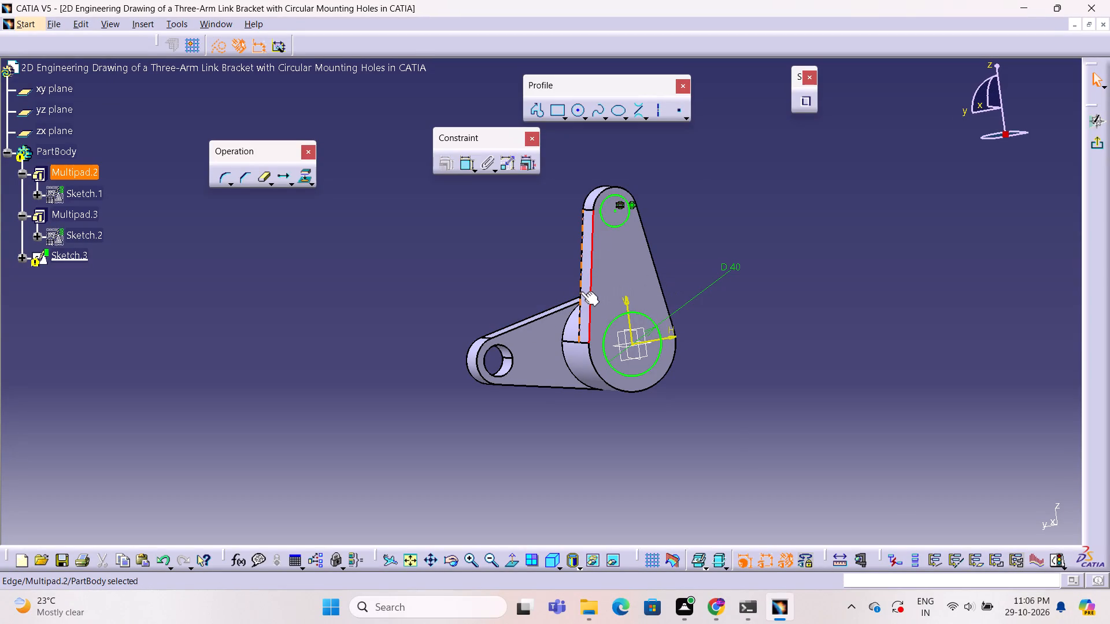
pyautogui.keyDown('ctrl'); pyautogui.click(580, 289); pyautogui.keyUp('ctrl')
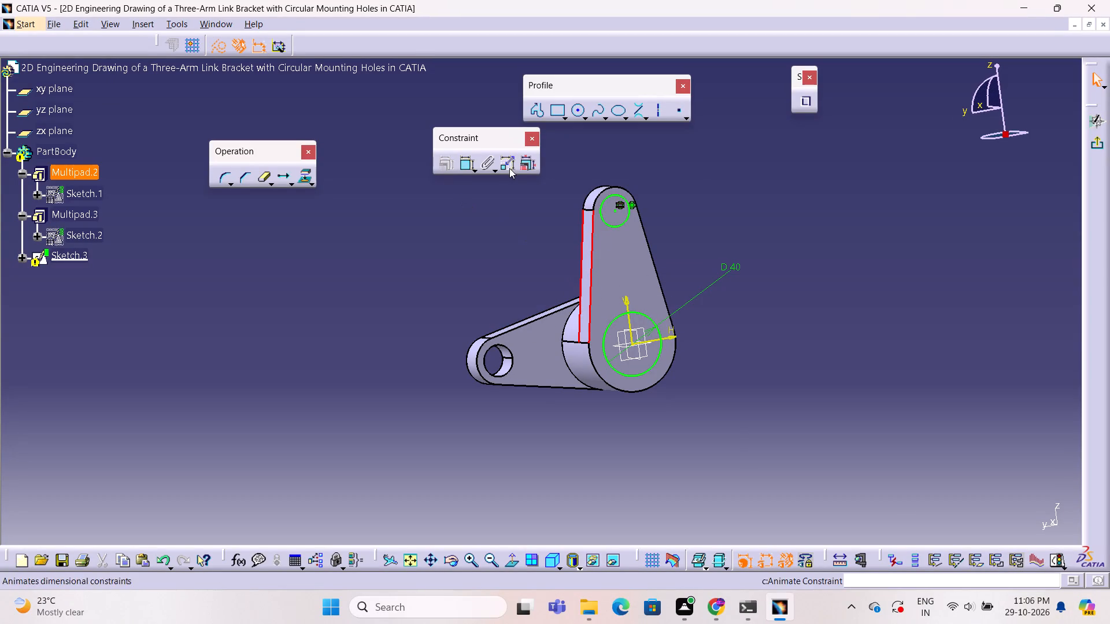
pyautogui.click(301, 183)
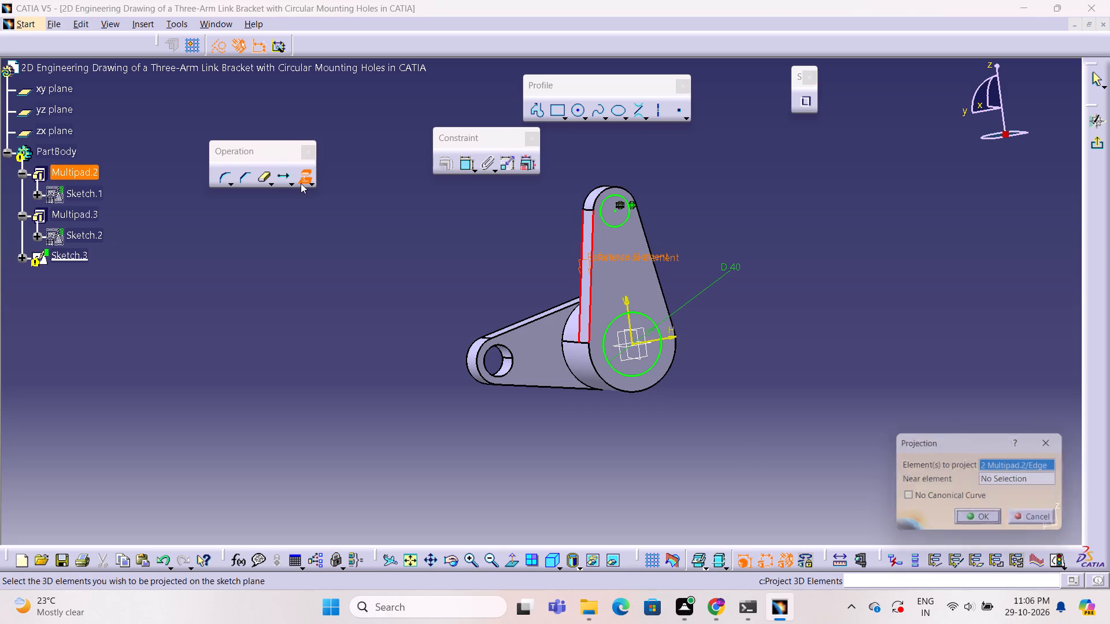
pyautogui.click(967, 521)
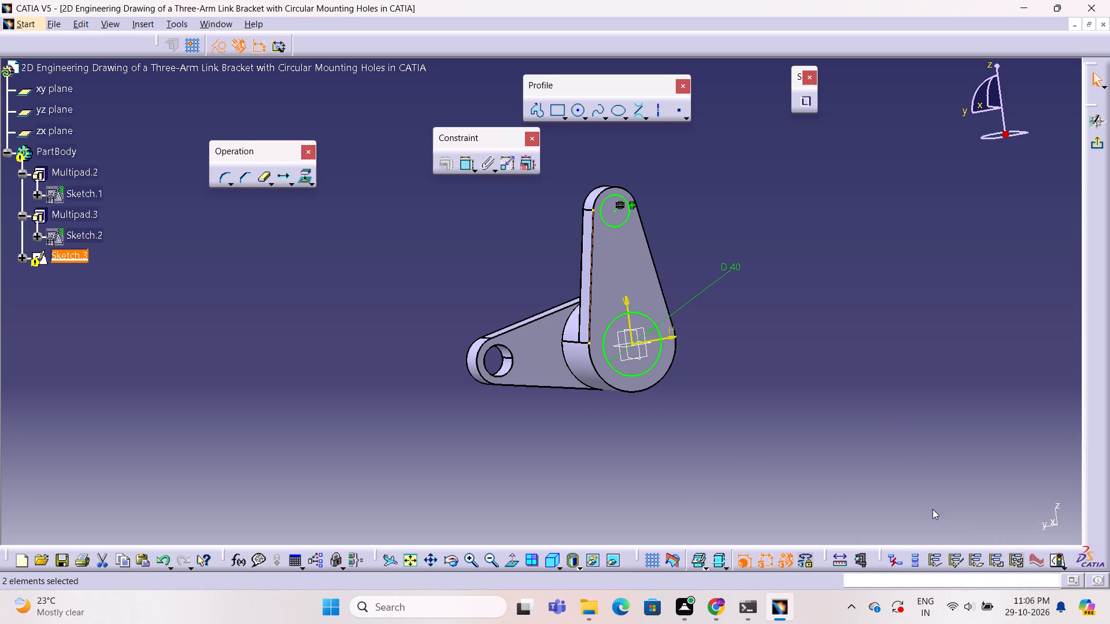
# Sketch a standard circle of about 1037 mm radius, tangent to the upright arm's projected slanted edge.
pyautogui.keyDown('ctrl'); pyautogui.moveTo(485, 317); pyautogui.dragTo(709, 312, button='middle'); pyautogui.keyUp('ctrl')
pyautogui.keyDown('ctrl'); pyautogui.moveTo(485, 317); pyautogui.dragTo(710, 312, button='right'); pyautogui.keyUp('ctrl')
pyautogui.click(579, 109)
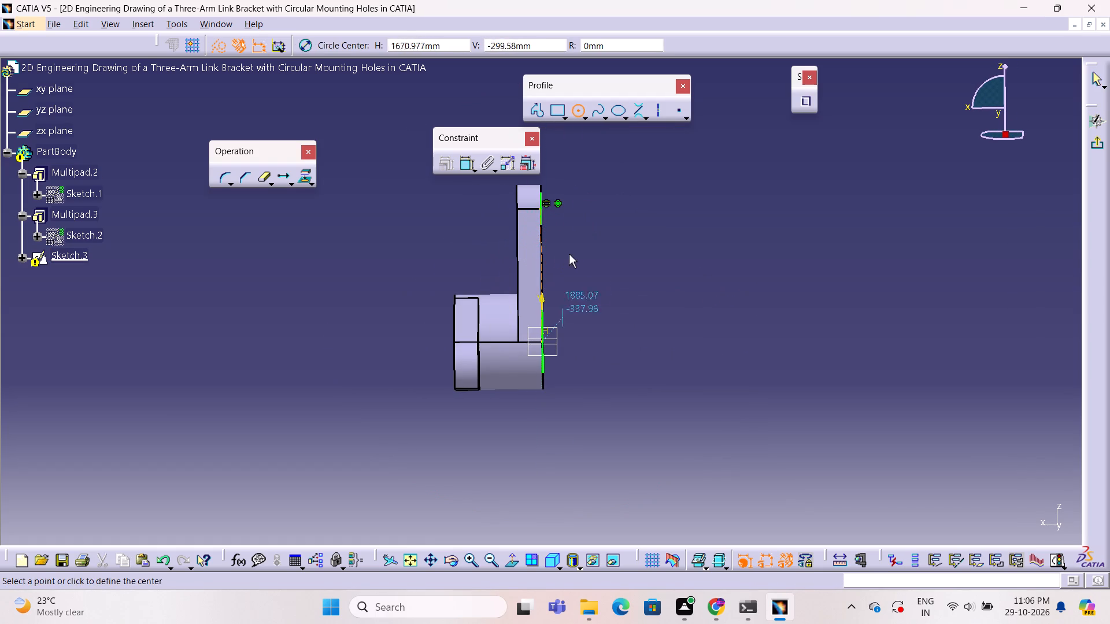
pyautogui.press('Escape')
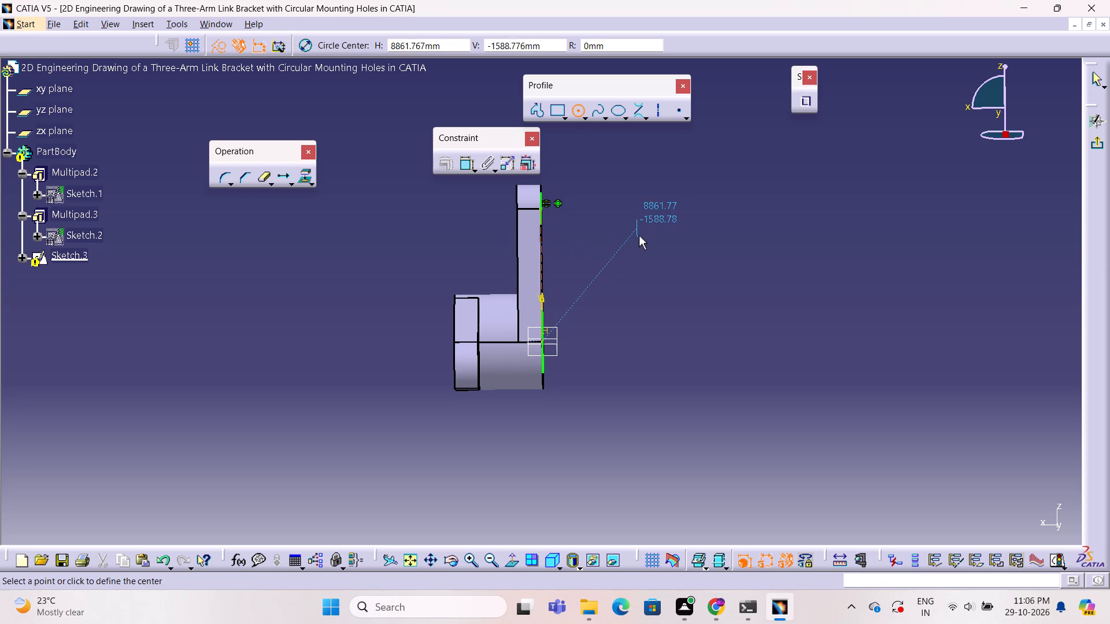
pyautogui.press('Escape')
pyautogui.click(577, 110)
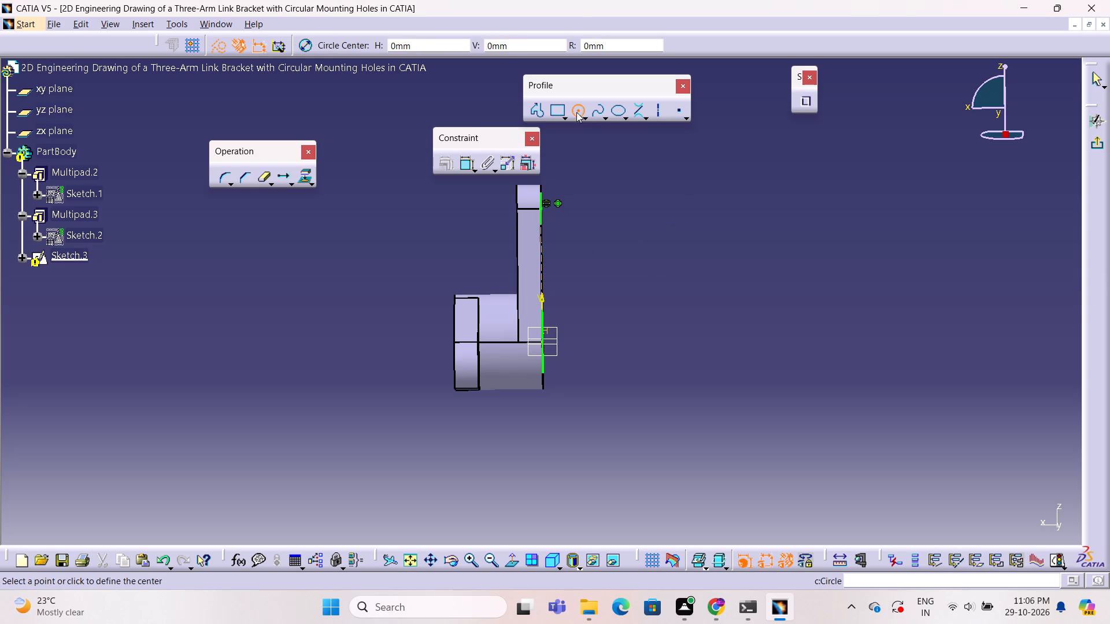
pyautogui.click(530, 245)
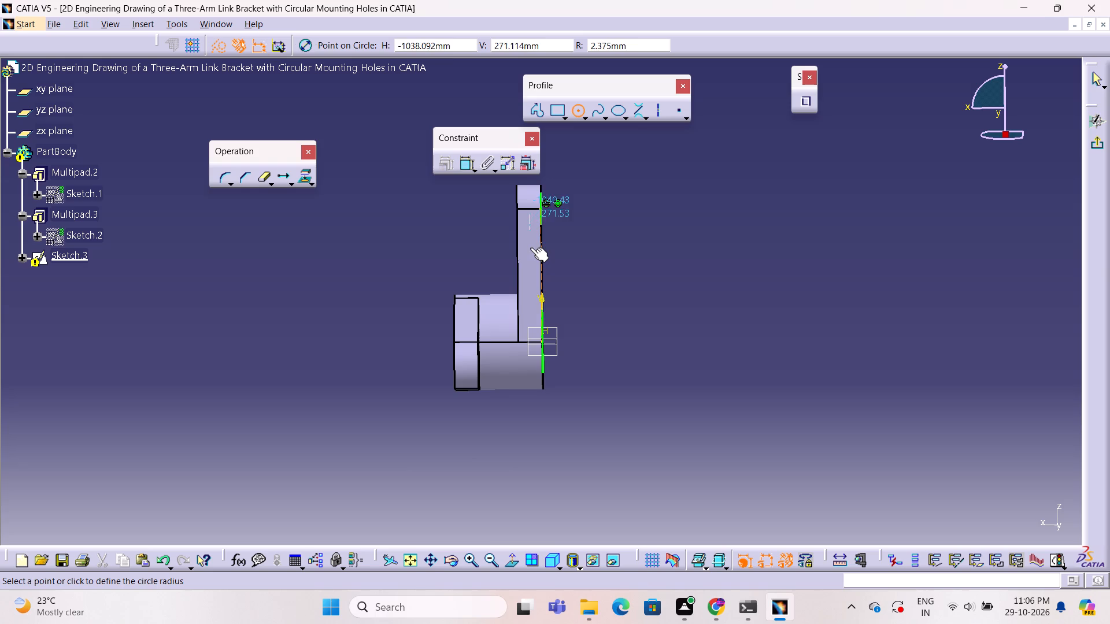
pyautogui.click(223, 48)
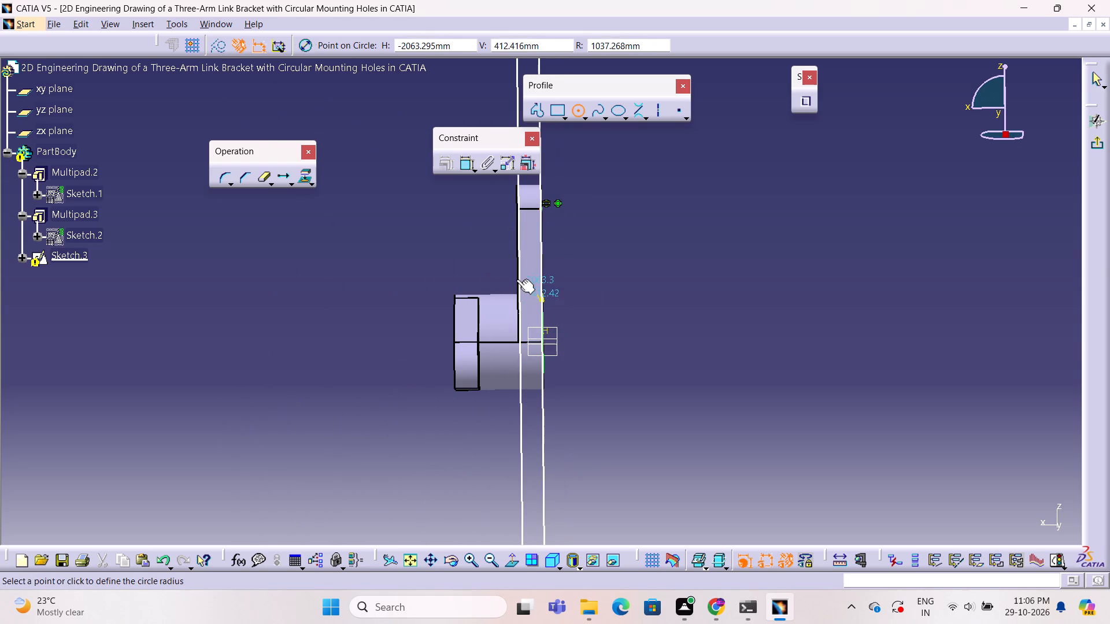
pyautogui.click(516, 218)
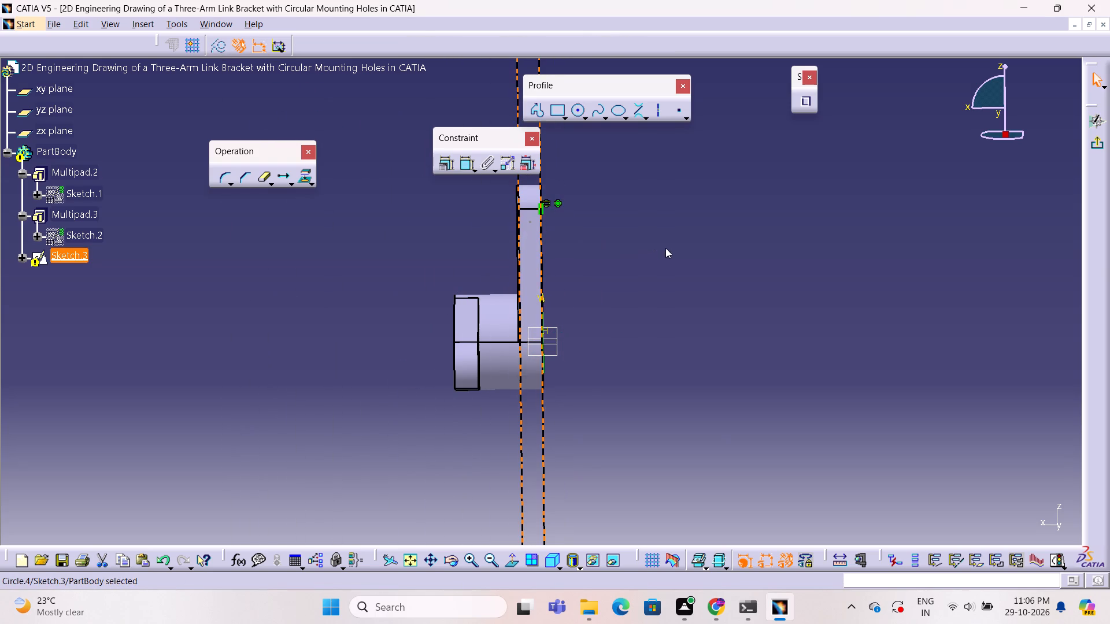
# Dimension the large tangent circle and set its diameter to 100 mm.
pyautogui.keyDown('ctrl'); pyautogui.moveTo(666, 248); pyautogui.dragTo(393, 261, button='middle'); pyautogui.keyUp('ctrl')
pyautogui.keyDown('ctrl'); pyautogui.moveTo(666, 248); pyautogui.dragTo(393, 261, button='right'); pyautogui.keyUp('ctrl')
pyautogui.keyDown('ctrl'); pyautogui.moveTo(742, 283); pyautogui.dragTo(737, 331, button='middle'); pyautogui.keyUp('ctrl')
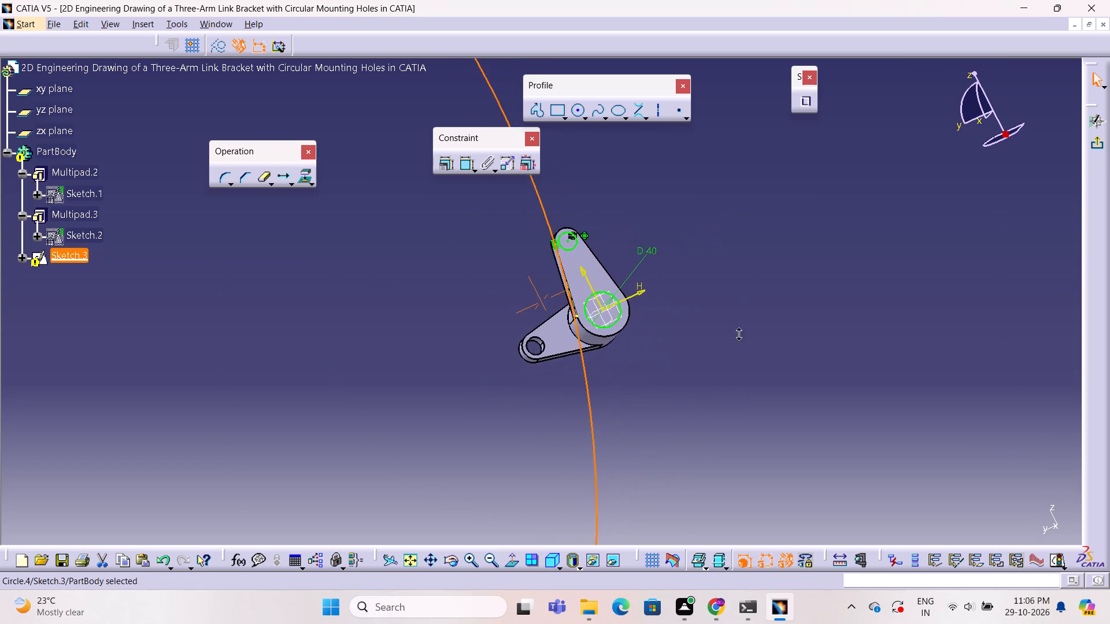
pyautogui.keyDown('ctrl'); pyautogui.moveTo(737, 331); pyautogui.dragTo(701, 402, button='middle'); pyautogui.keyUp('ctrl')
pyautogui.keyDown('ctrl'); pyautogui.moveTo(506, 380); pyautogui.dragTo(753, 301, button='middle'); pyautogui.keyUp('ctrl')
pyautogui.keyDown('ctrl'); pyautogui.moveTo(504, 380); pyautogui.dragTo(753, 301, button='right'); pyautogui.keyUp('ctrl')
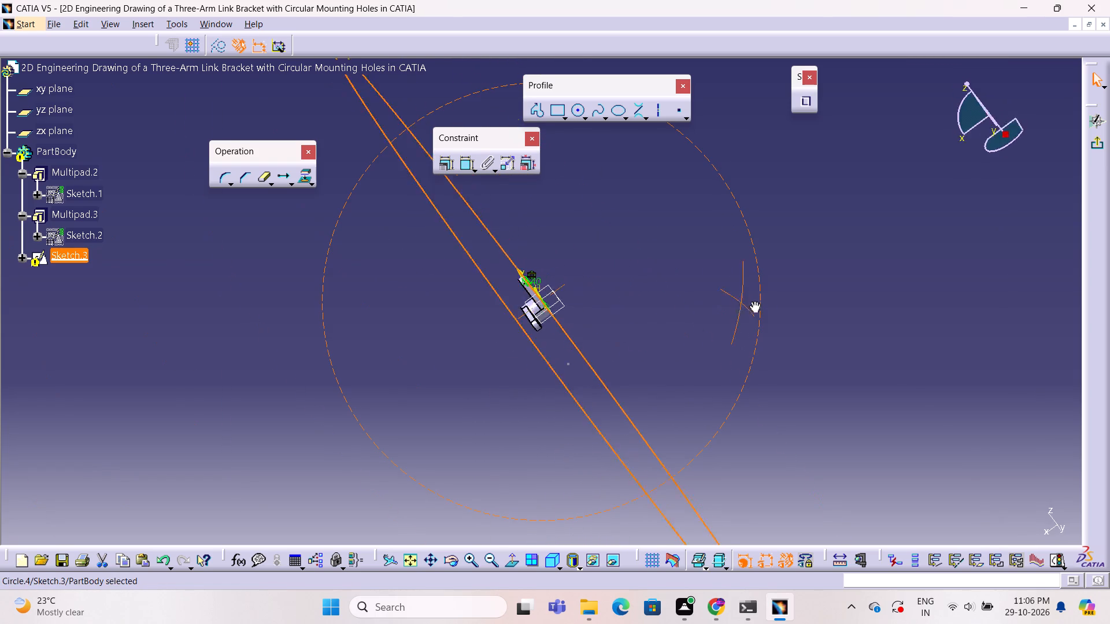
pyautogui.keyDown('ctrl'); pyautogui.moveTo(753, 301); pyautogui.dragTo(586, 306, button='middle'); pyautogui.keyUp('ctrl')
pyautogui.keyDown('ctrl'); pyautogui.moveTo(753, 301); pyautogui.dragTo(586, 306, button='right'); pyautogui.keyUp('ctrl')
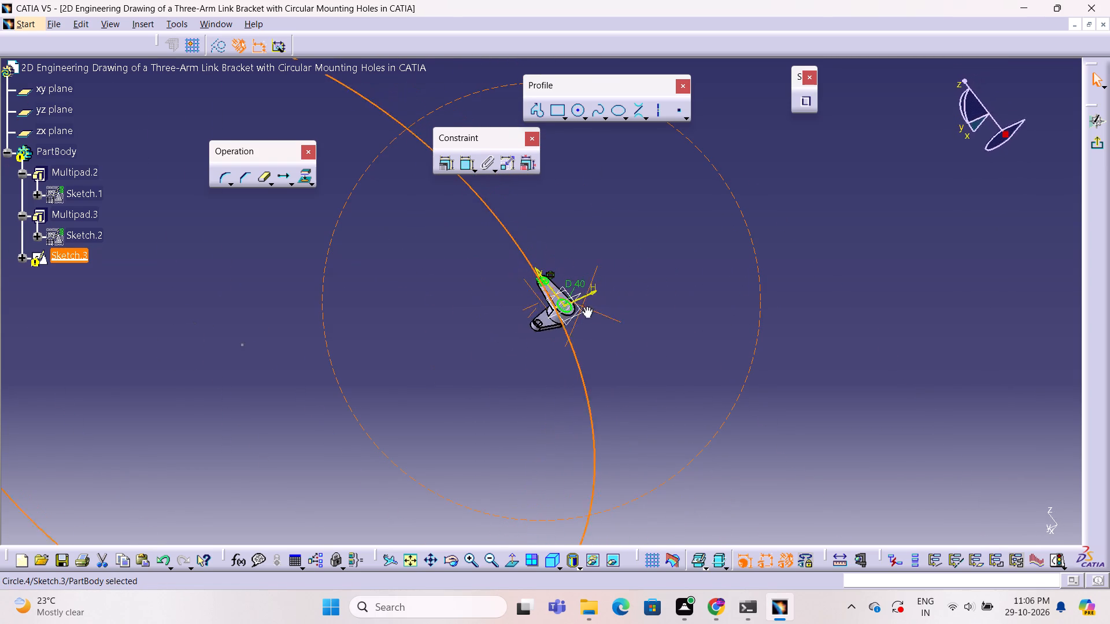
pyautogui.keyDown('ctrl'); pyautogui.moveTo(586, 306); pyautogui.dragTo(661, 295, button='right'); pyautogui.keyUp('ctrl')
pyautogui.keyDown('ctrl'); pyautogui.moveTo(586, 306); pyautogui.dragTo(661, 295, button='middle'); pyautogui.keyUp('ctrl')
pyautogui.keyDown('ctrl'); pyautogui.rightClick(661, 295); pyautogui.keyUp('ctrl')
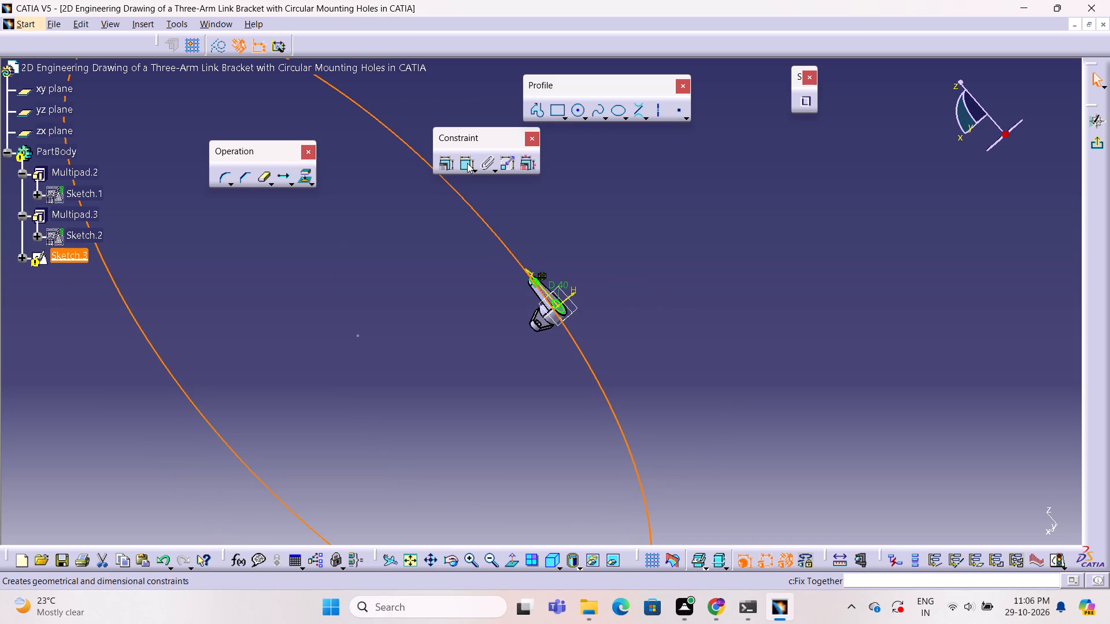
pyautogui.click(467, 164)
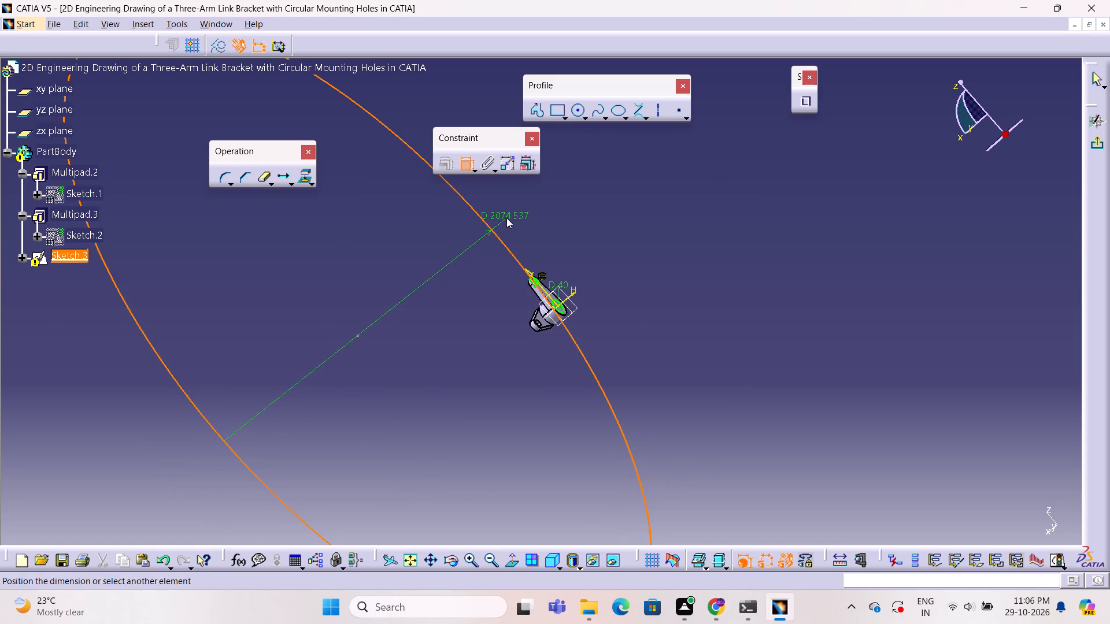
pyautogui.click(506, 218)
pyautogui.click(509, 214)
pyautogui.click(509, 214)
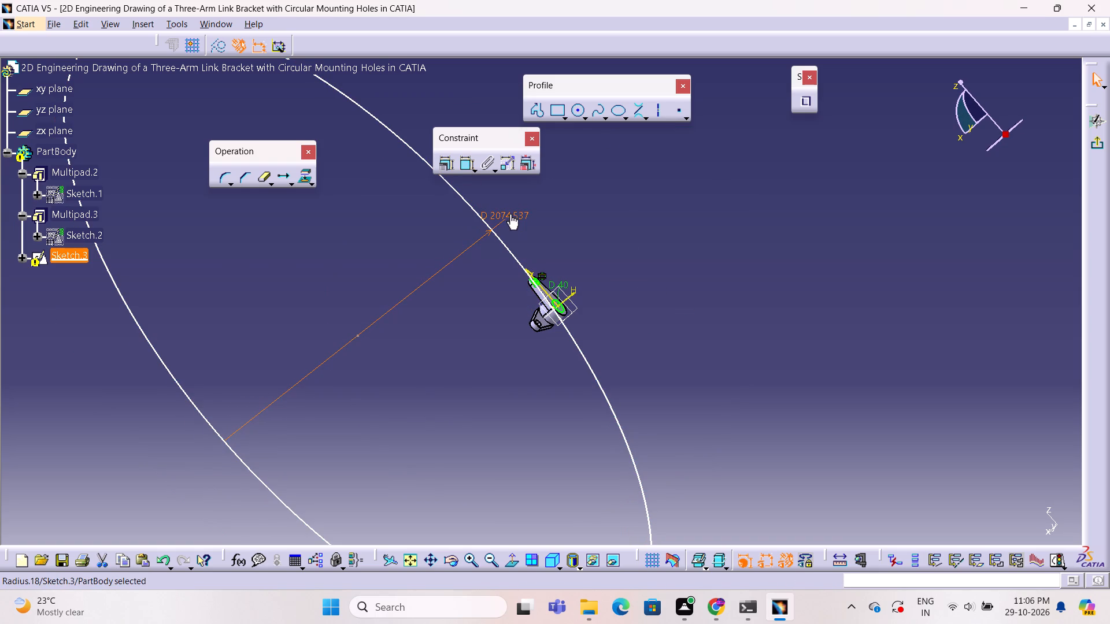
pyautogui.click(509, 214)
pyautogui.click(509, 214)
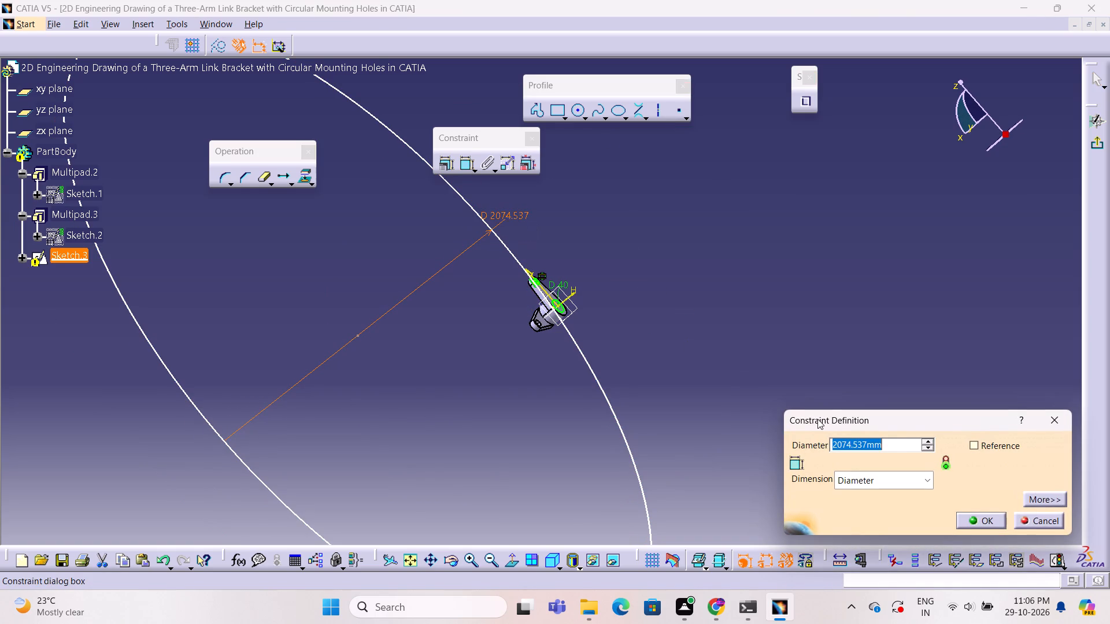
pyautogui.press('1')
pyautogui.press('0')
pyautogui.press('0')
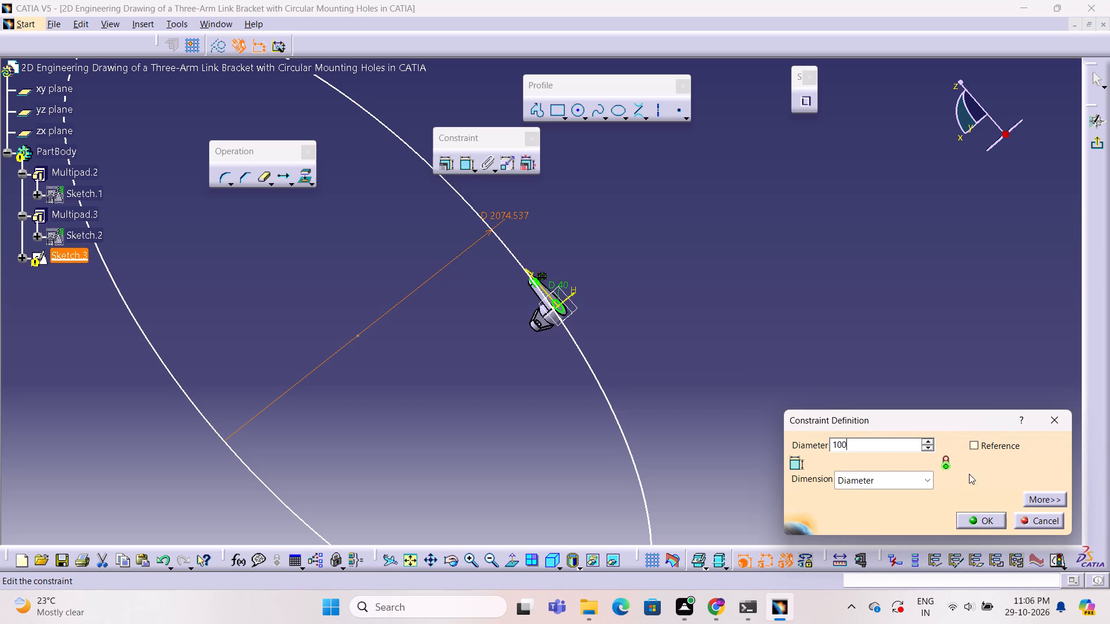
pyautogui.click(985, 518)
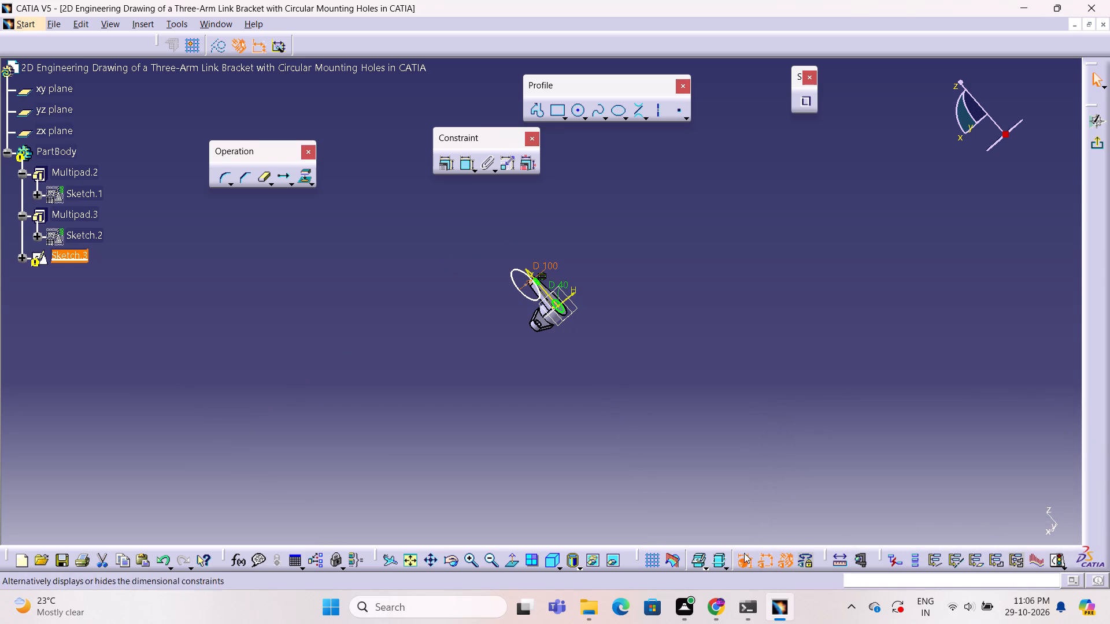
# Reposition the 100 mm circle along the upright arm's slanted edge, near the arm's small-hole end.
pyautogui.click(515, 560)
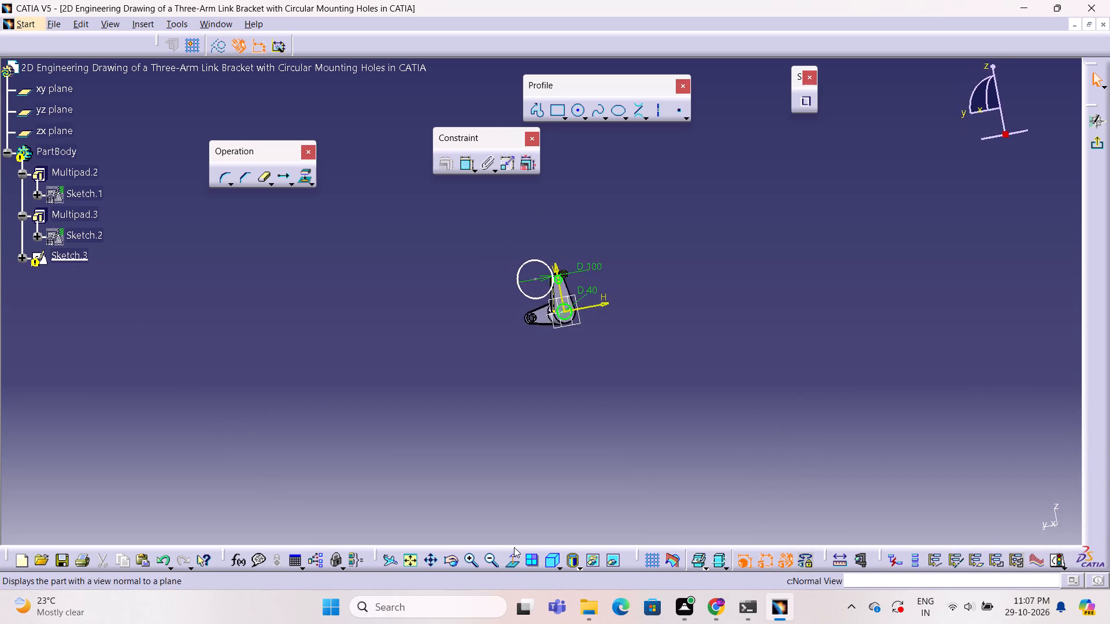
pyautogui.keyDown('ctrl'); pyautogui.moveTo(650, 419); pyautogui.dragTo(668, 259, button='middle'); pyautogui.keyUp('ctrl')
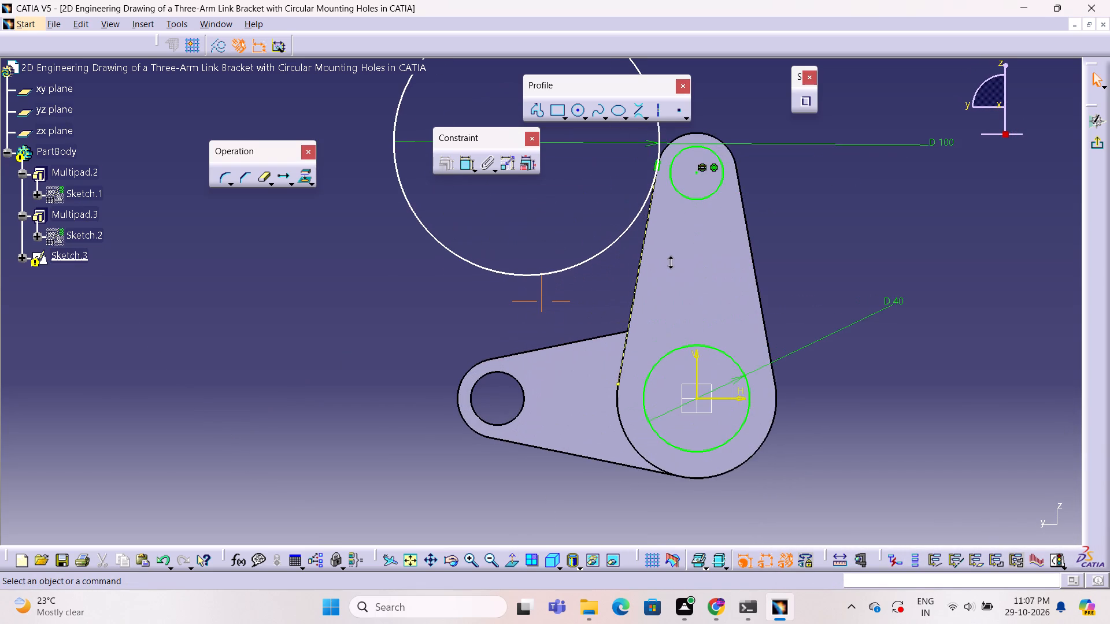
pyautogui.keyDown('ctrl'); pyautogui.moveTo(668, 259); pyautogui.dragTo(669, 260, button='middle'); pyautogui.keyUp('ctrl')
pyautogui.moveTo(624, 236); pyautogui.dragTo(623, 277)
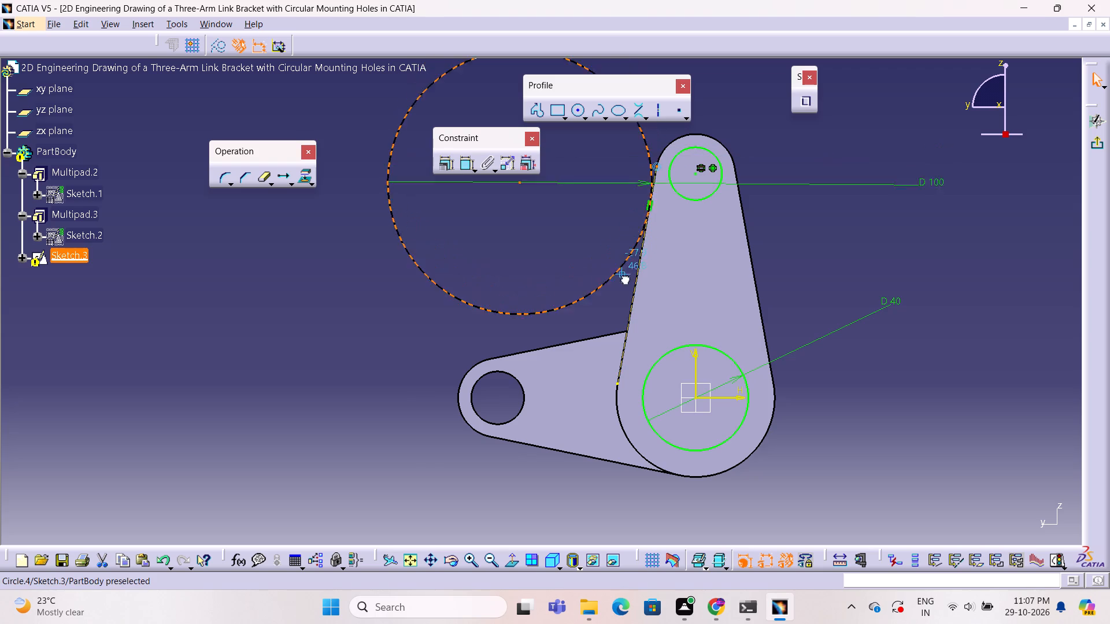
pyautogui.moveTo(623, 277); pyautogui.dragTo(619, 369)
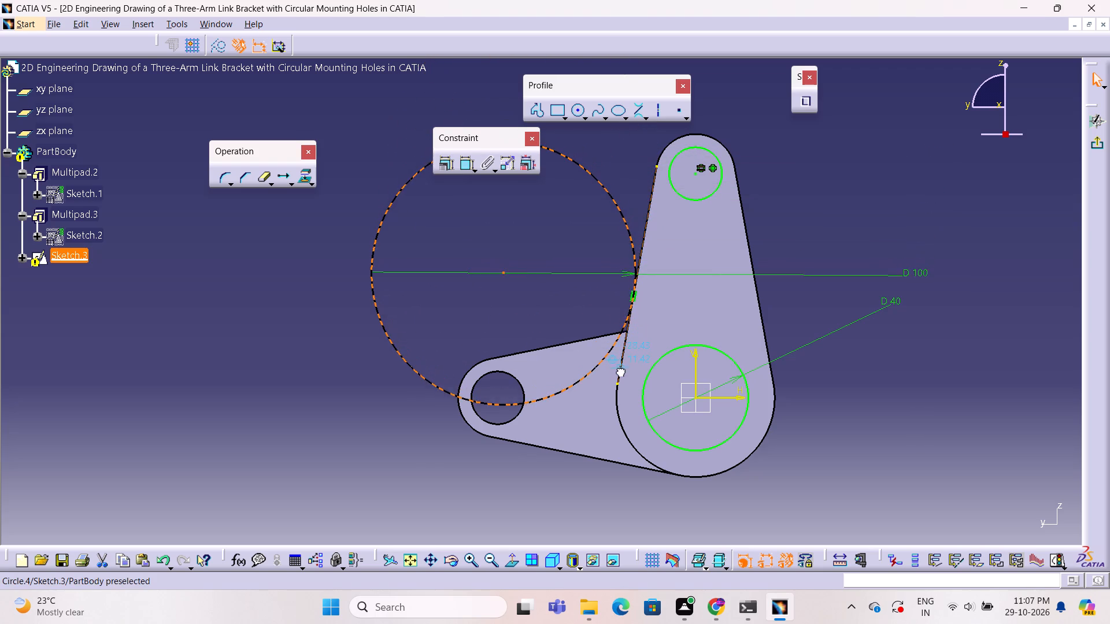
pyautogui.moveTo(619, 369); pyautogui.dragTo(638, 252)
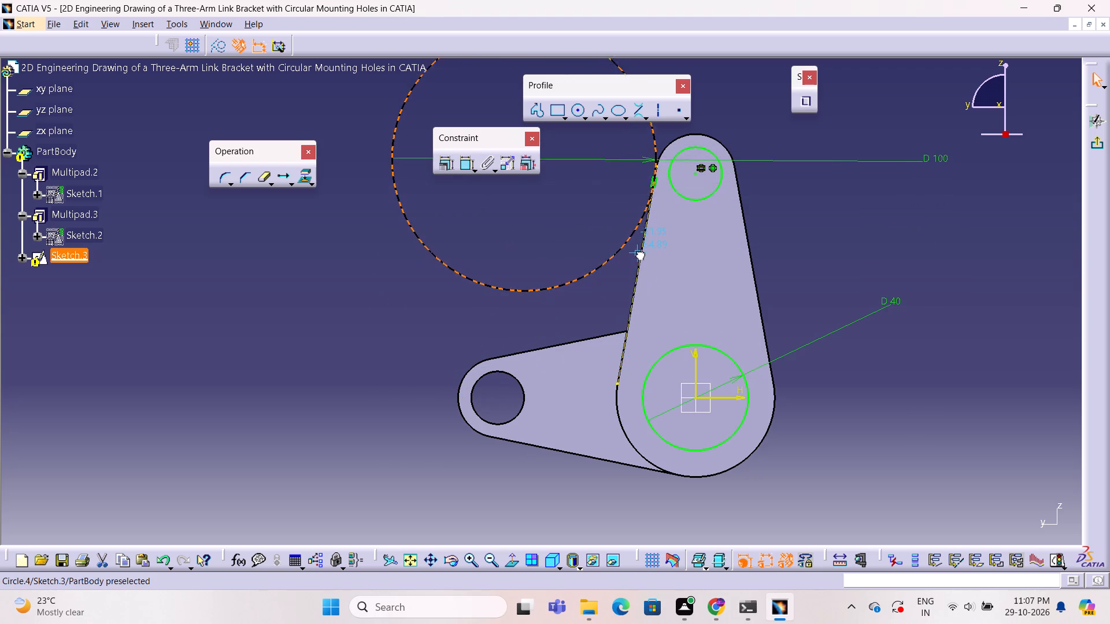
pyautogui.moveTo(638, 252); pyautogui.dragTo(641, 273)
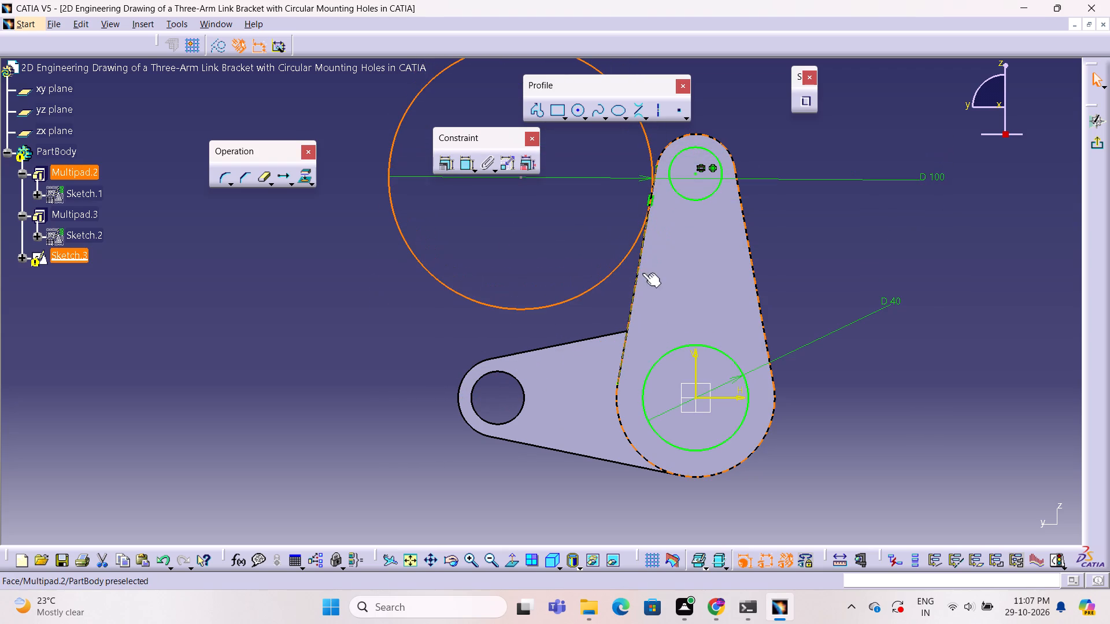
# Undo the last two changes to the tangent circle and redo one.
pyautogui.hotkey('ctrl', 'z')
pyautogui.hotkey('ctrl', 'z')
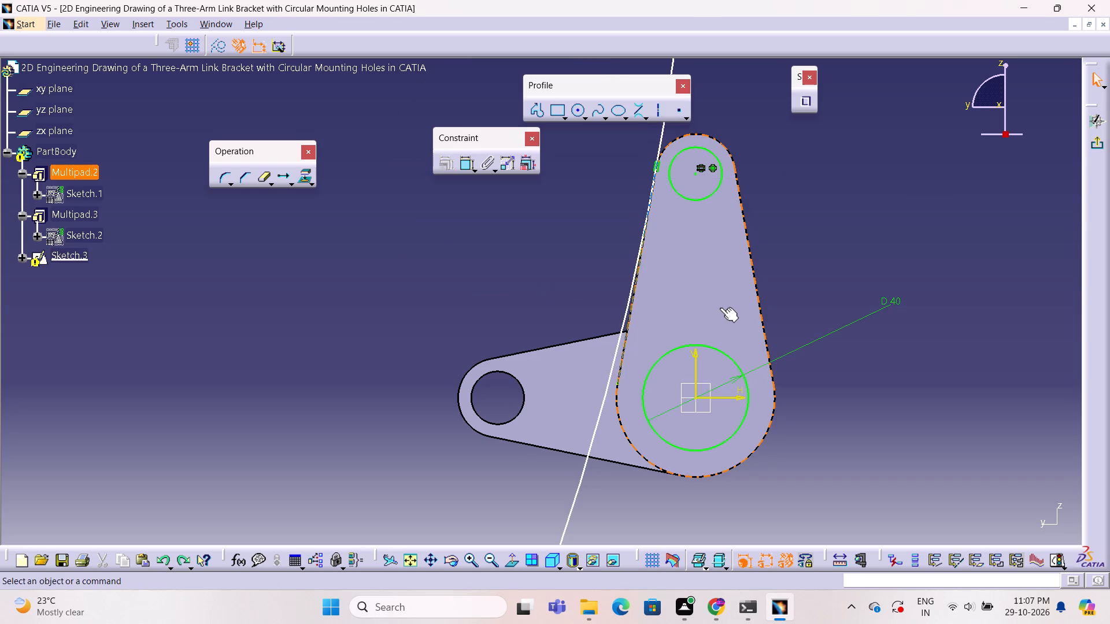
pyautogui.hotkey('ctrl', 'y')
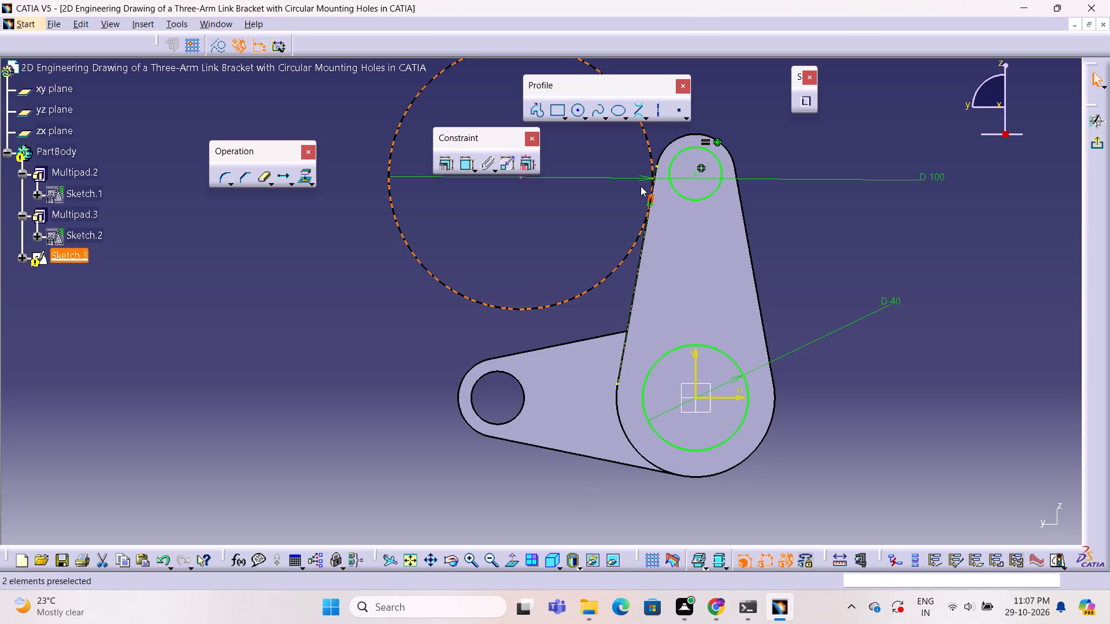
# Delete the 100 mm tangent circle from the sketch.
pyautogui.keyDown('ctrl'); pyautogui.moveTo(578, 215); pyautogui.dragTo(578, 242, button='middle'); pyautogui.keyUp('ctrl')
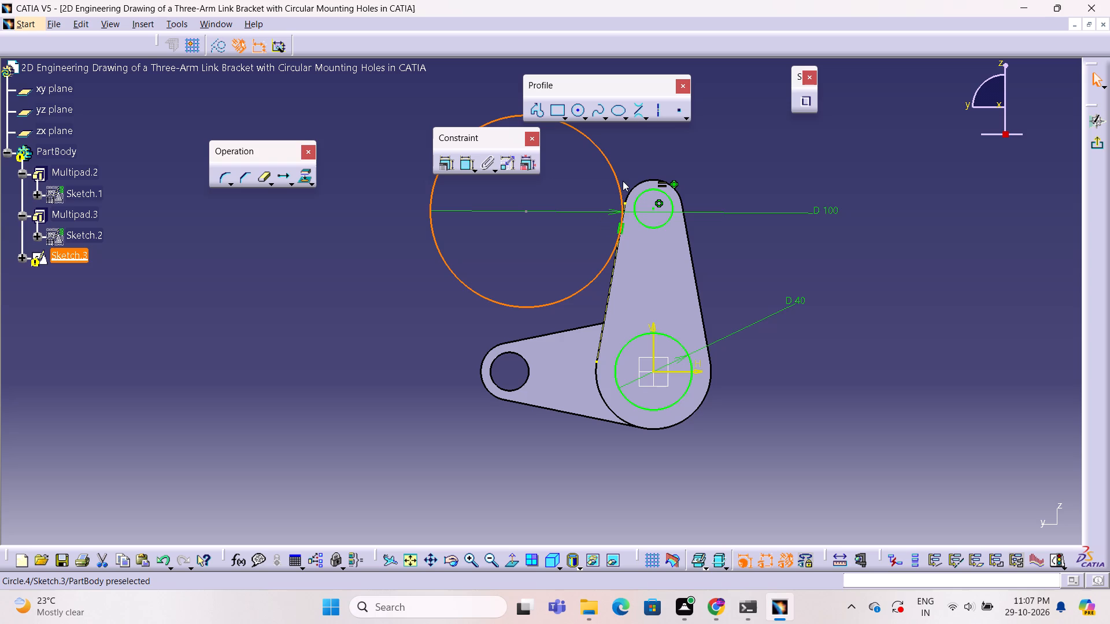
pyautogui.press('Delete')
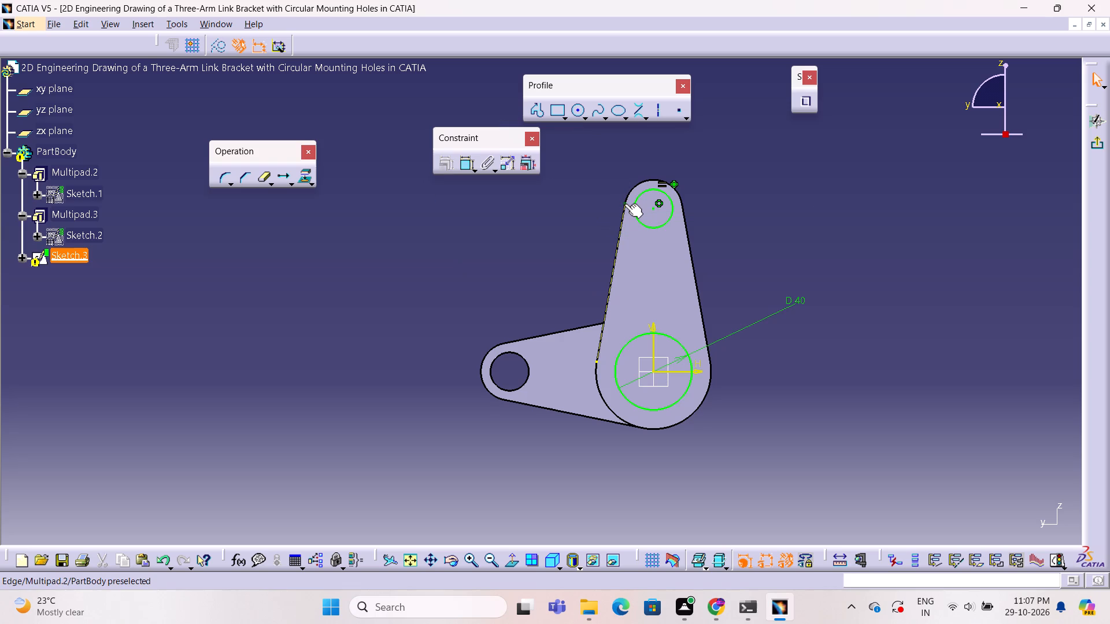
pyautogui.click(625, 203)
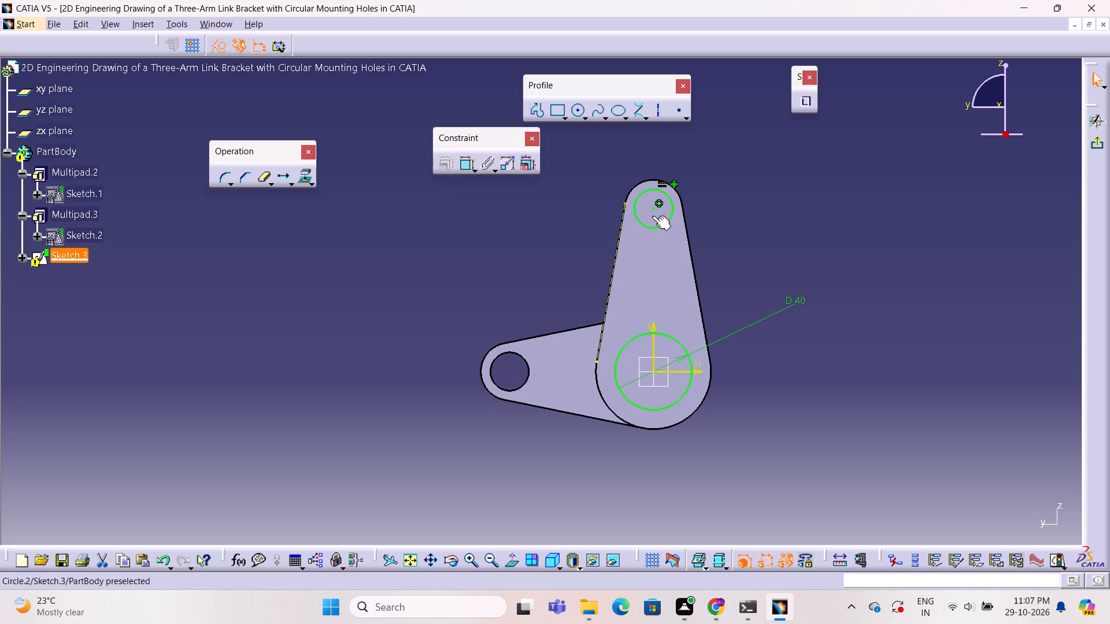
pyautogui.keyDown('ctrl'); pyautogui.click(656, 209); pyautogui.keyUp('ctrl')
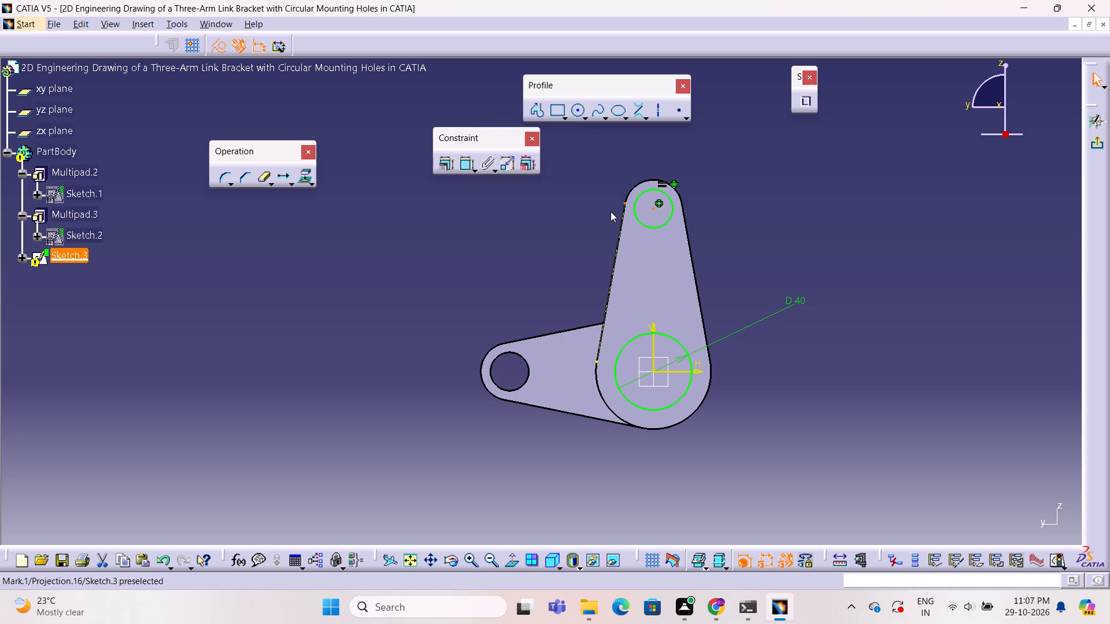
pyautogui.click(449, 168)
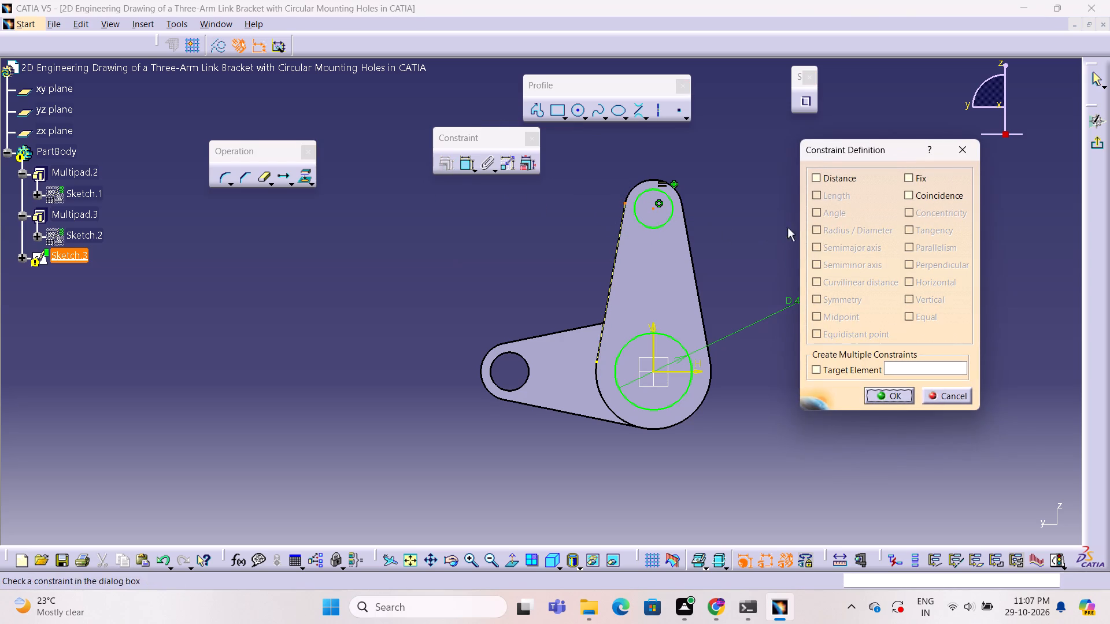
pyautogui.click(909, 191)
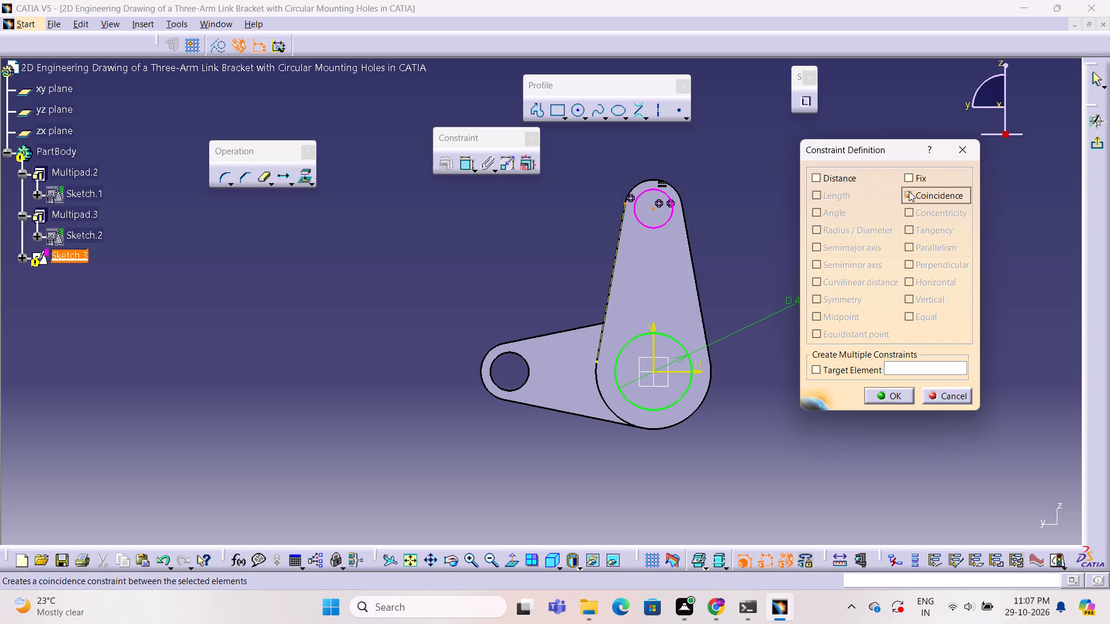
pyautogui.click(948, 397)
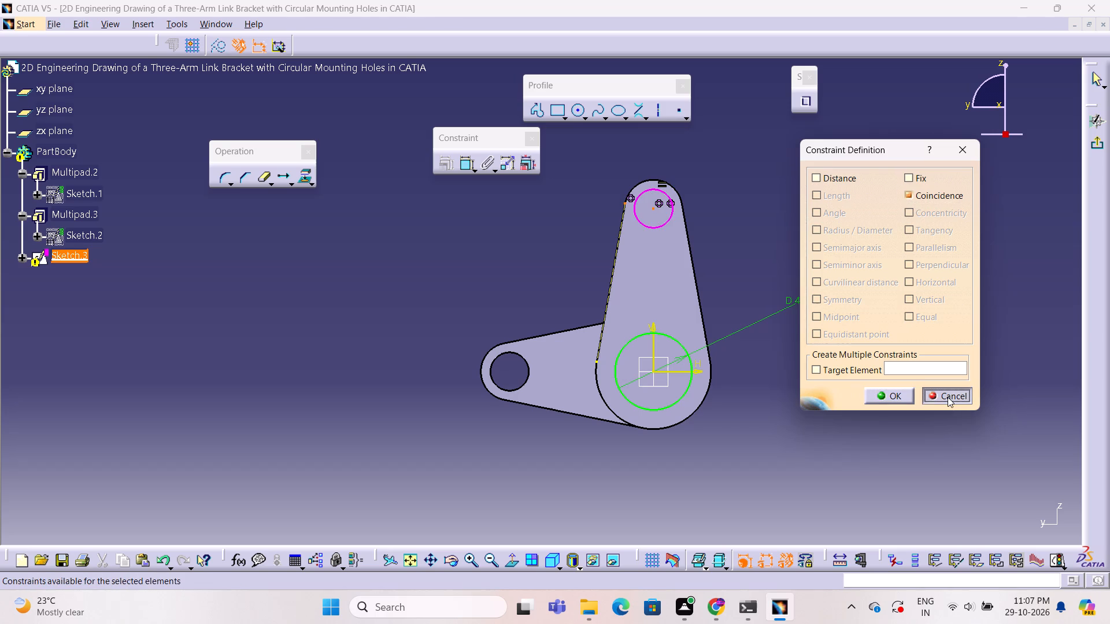
# Delete the two overlapping projected construction lines on the upright arm's slanted edge beside the side arm.
pyautogui.click(608, 303)
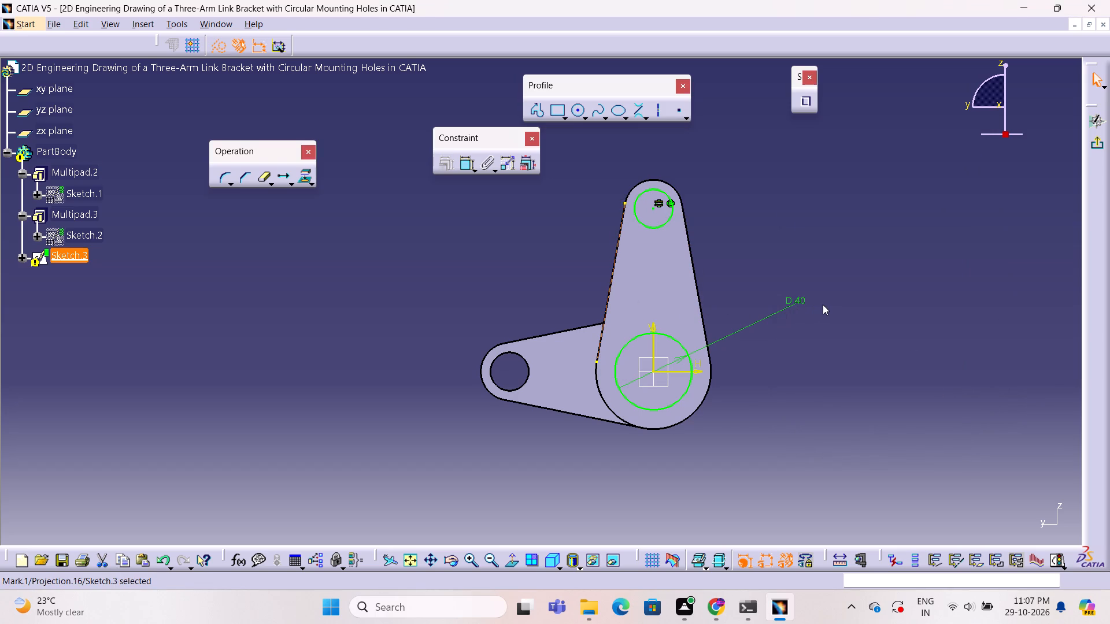
pyautogui.press('Delete')
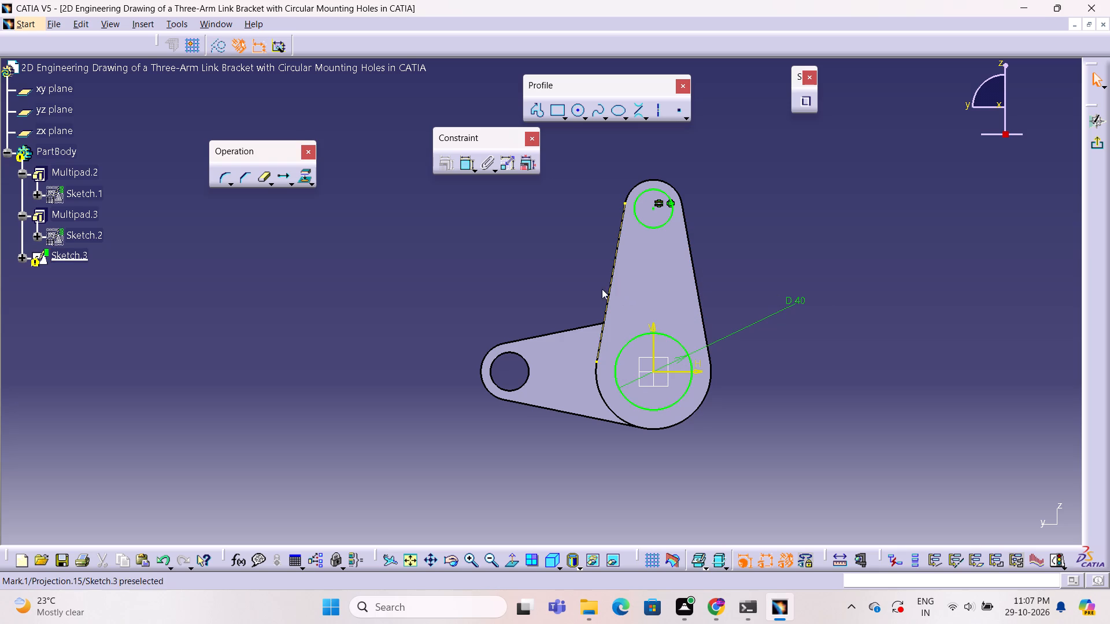
pyautogui.click(612, 288)
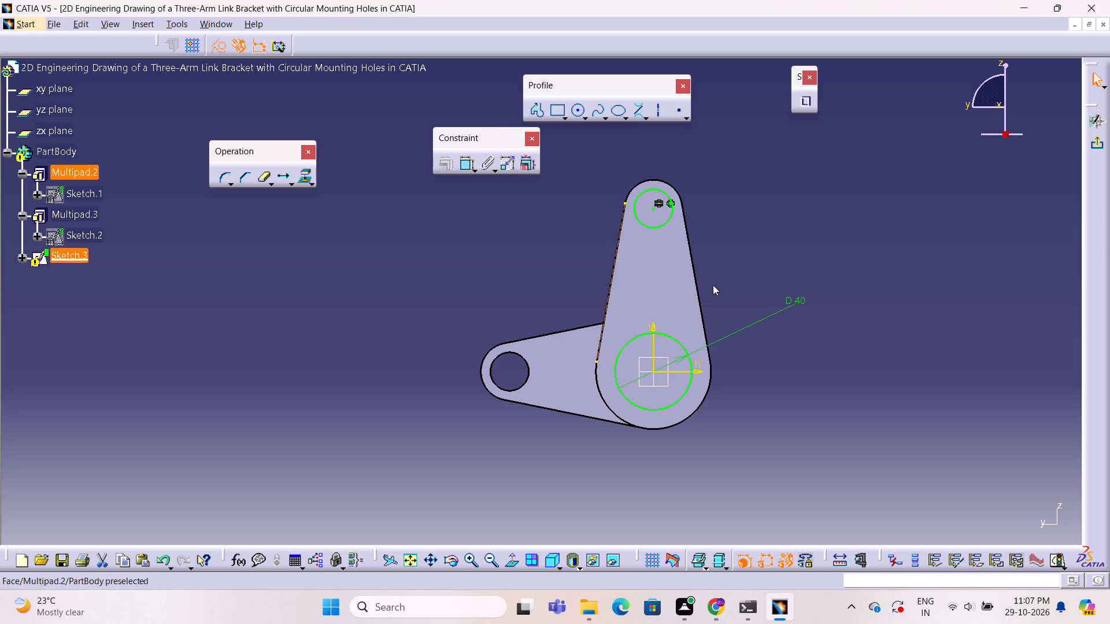
pyautogui.press('Delete')
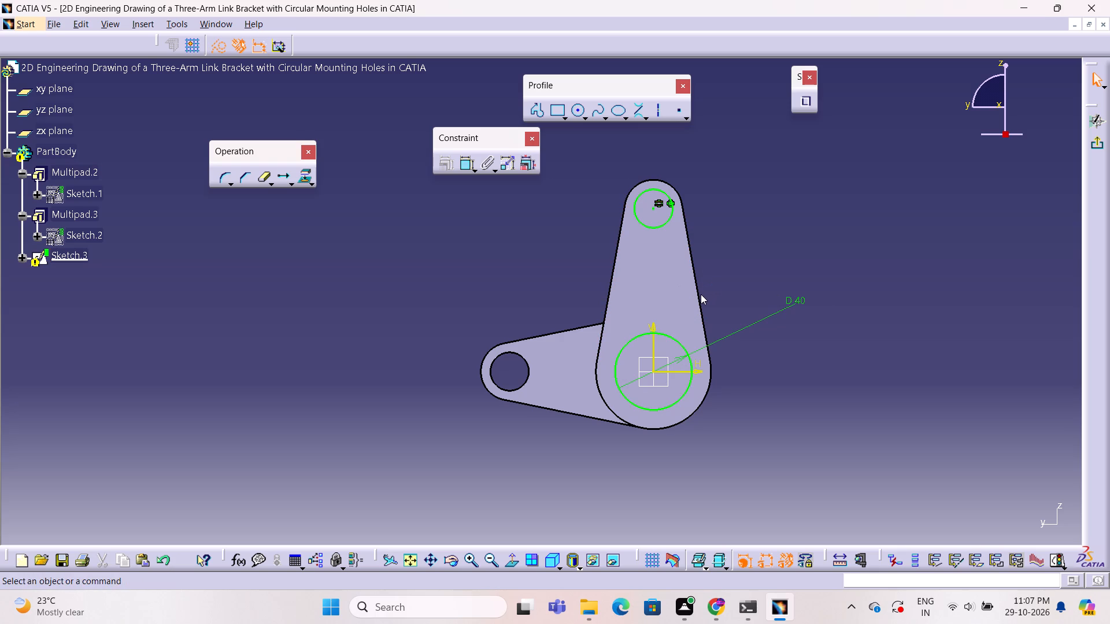
# Project both slanted edges of the upright arm onto the sketch plane.
pyautogui.click(699, 295)
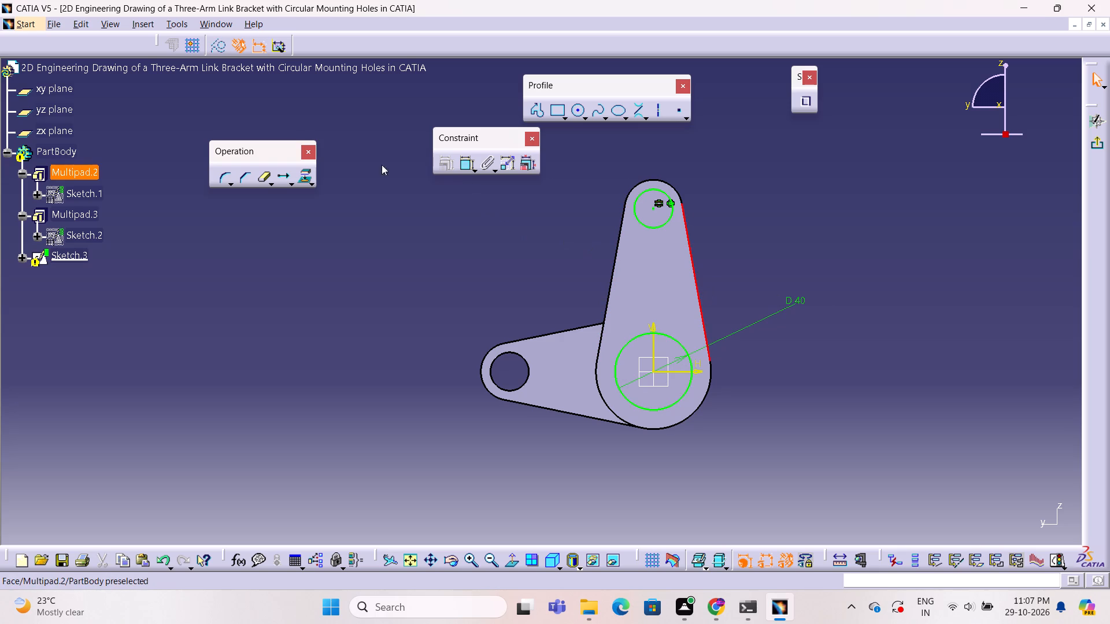
pyautogui.click(304, 182)
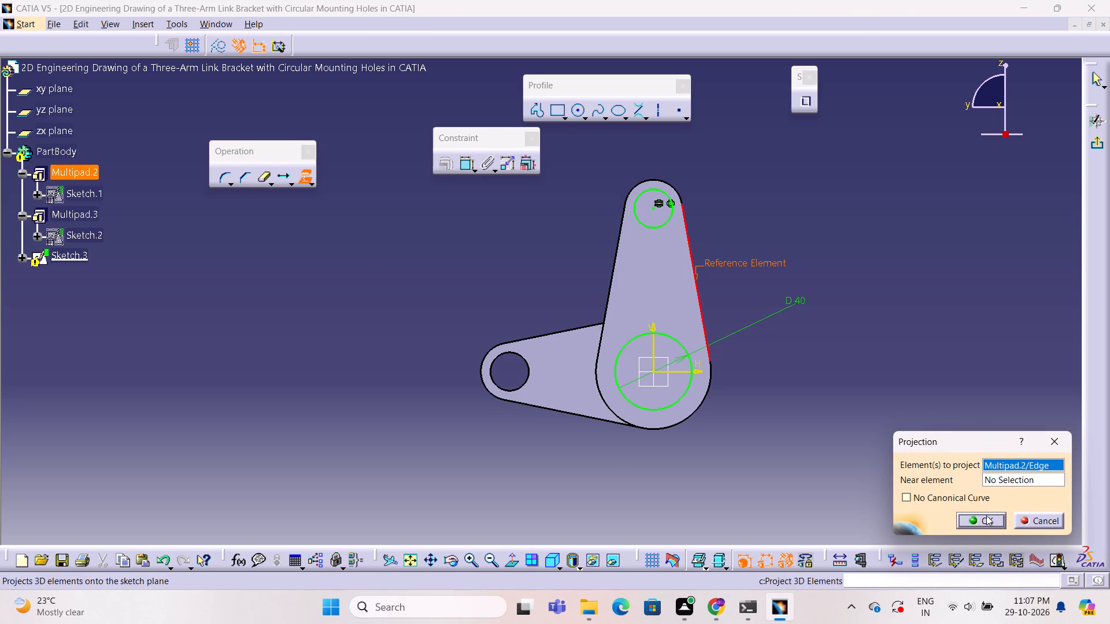
pyautogui.click(986, 515)
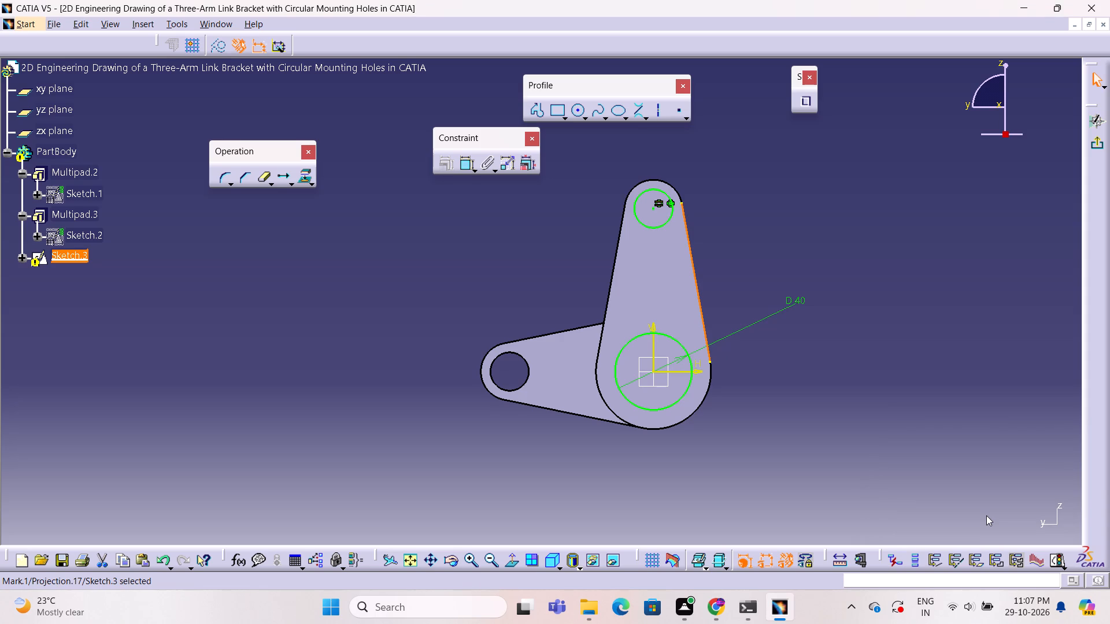
pyautogui.click(612, 283)
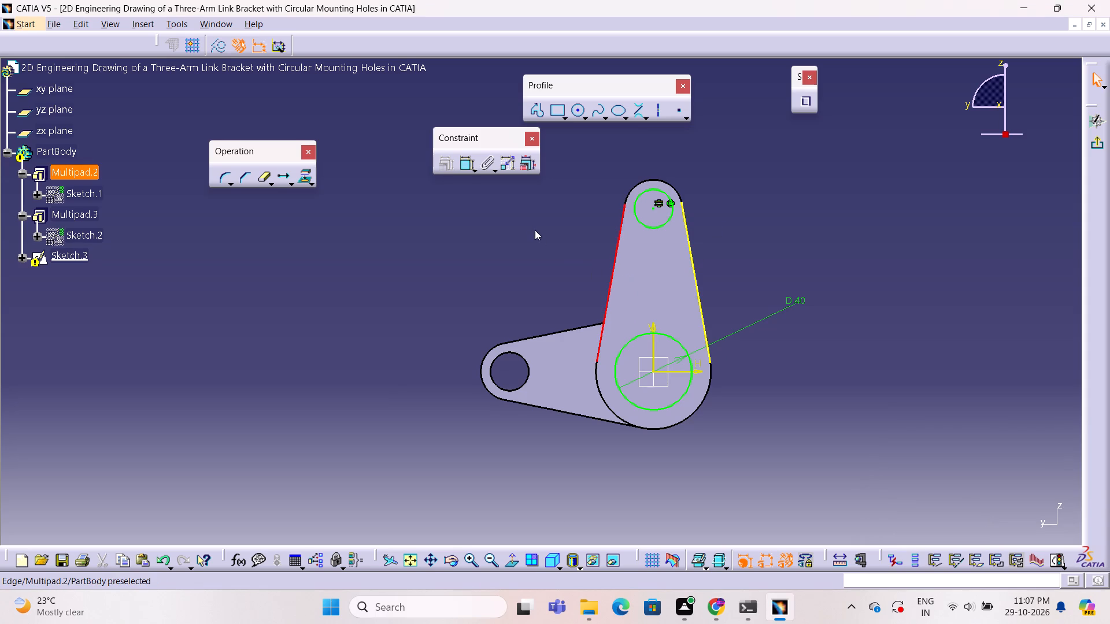
pyautogui.click(303, 184)
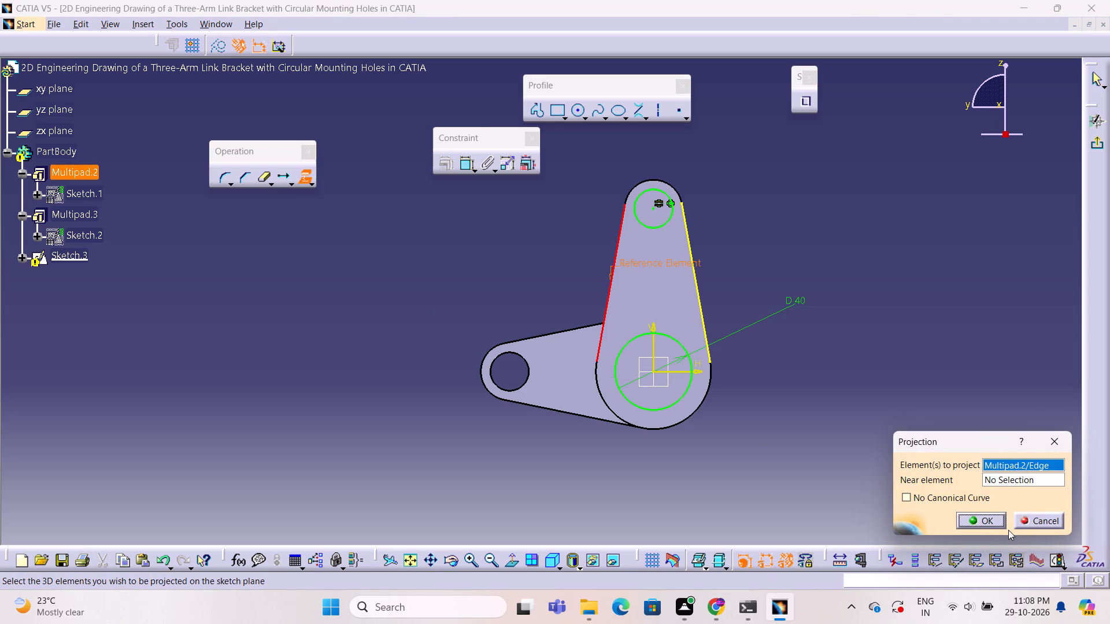
pyautogui.click(998, 526)
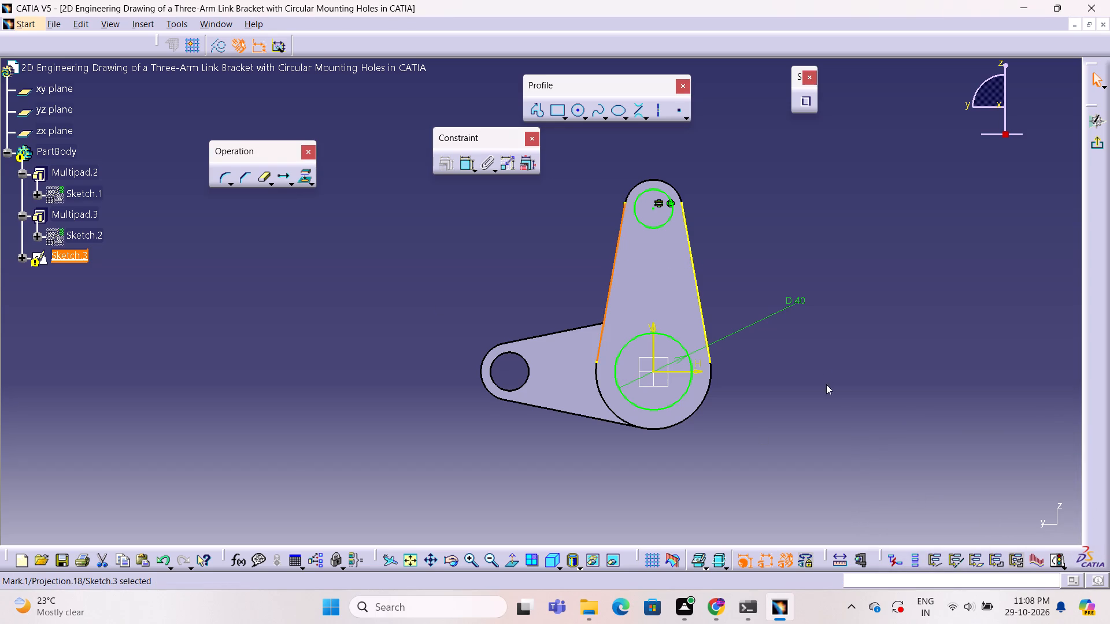
# Convert the two projected slanted lines to construction elements.
pyautogui.click(222, 50)
pyautogui.press('Escape')
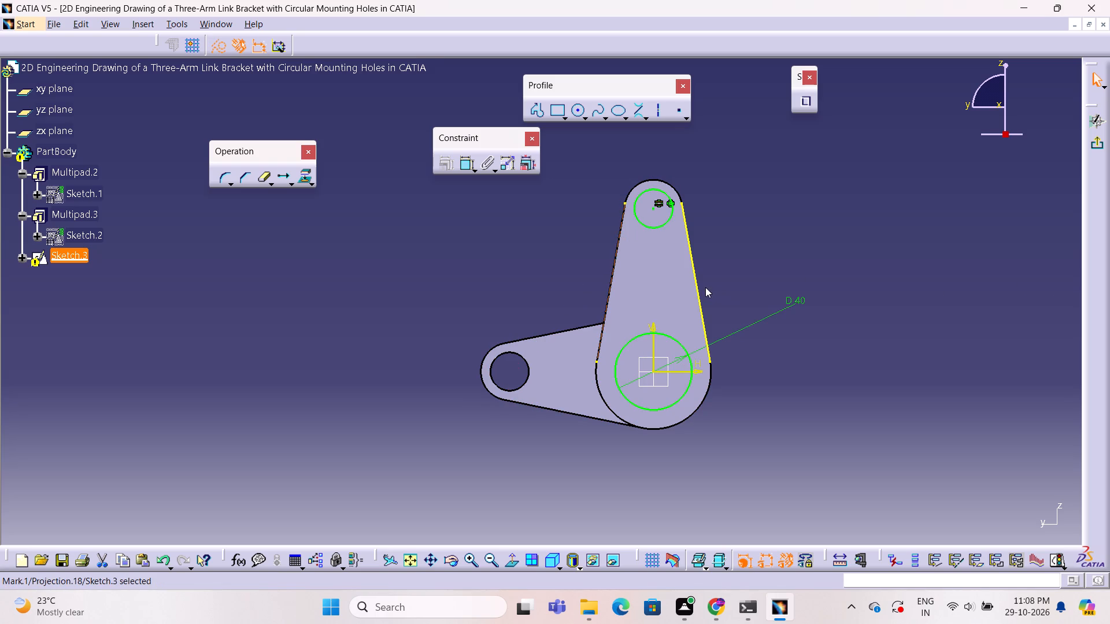
pyautogui.click(698, 288)
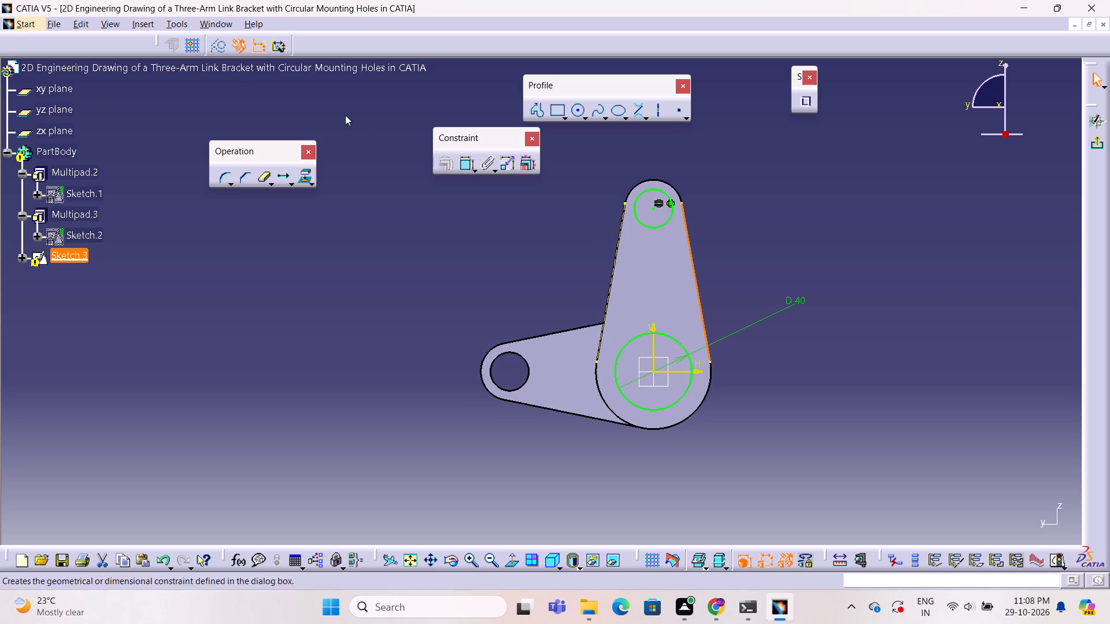
pyautogui.click(217, 49)
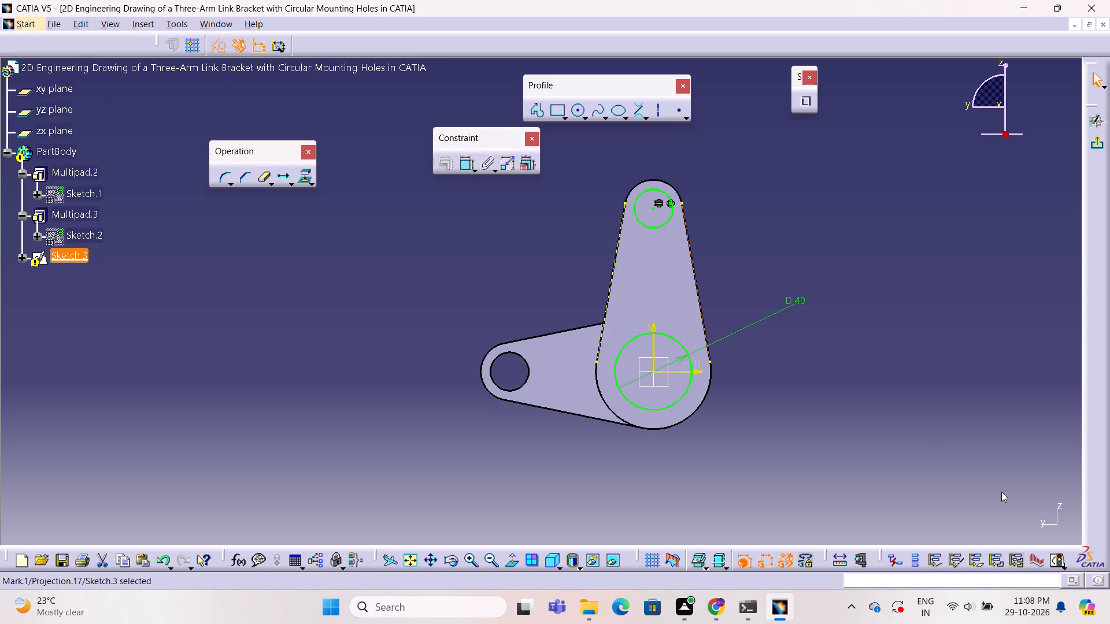
# Use Sketch Analysis to delete the projected line on the upright arm's slanted edge away from the side arm.
pyautogui.click(1057, 559)
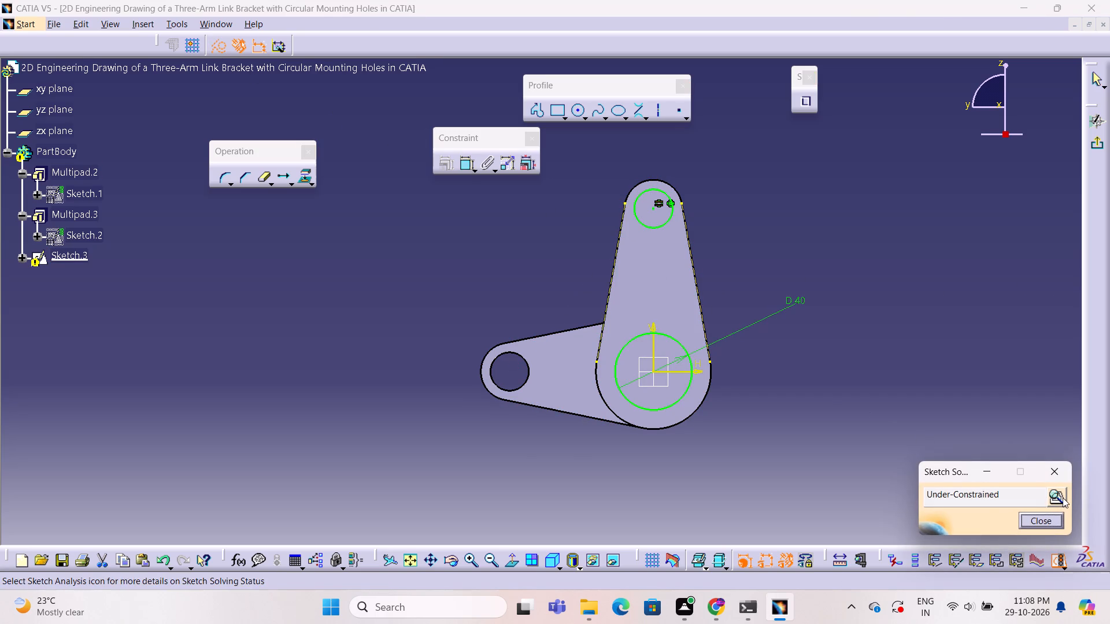
pyautogui.click(1064, 498)
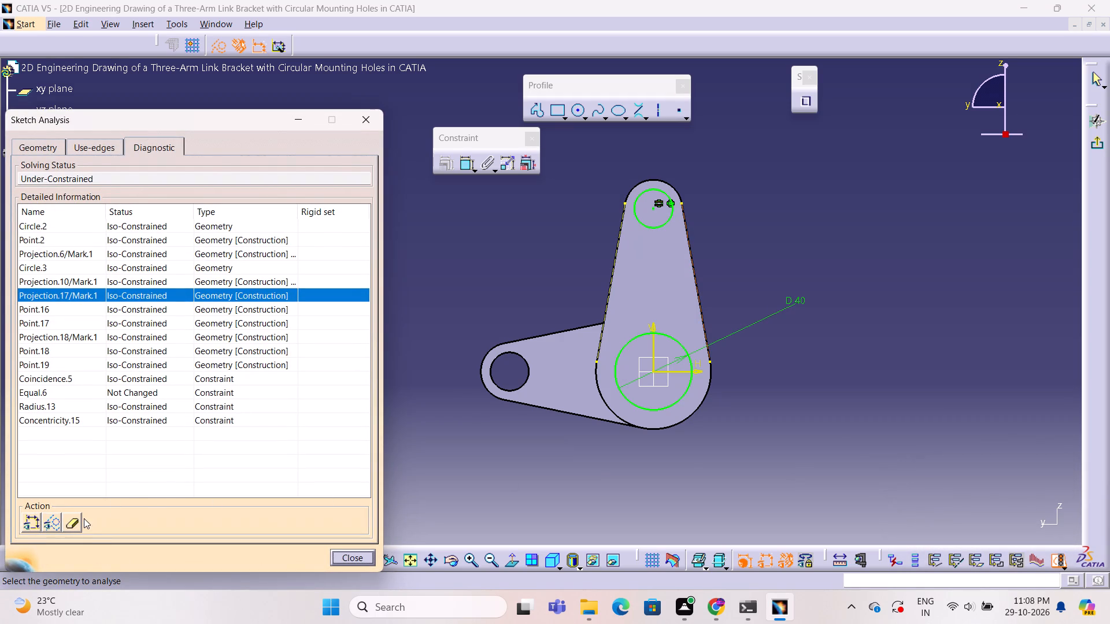
pyautogui.click(72, 527)
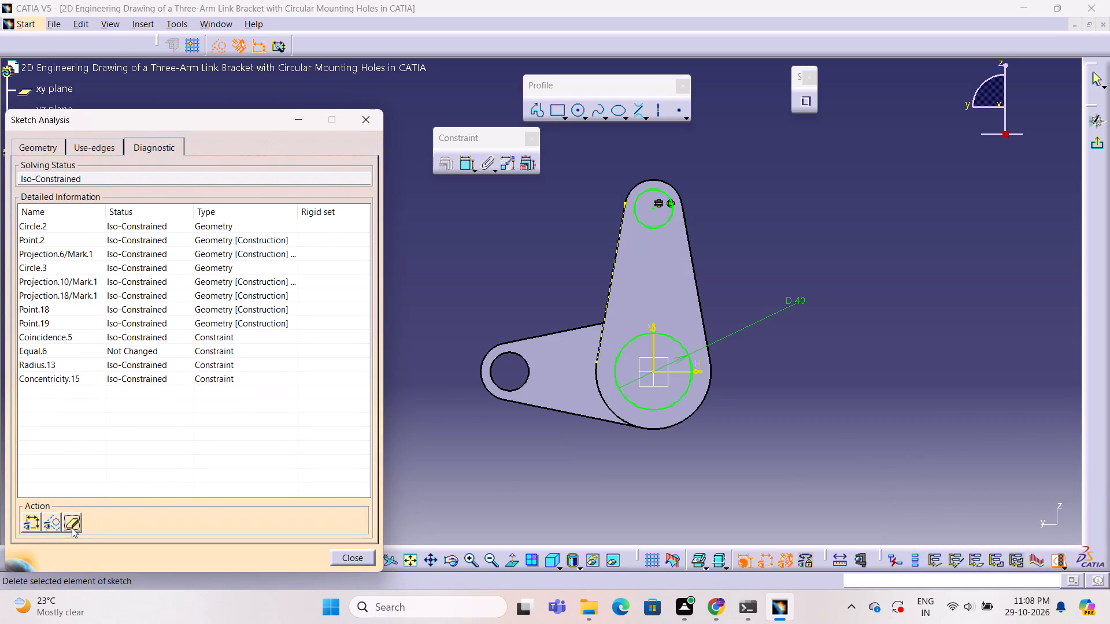
pyautogui.click(378, 120)
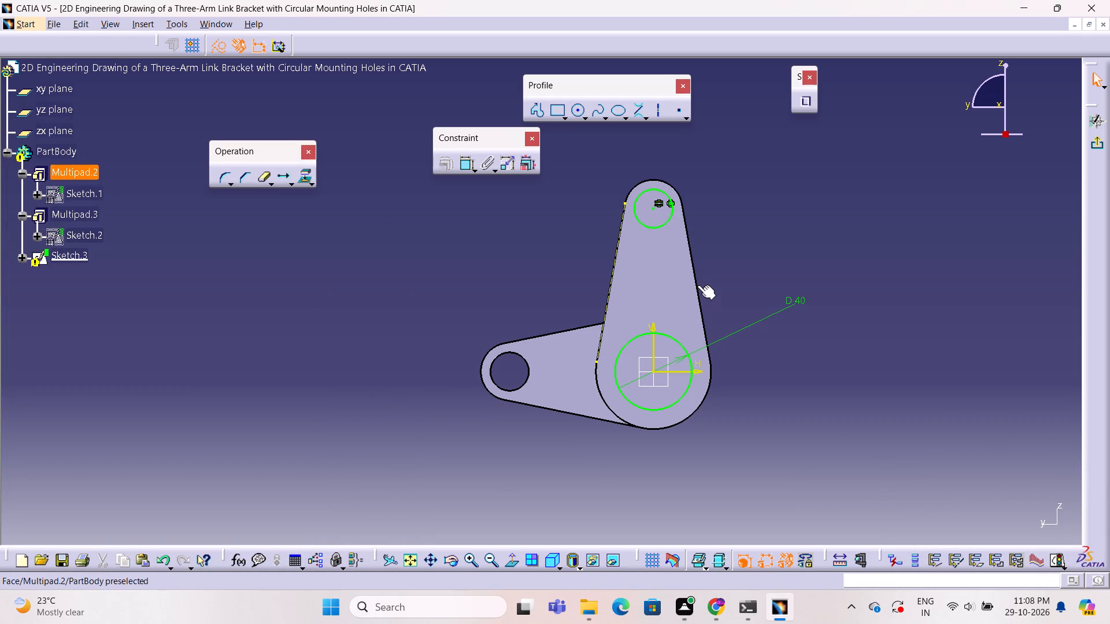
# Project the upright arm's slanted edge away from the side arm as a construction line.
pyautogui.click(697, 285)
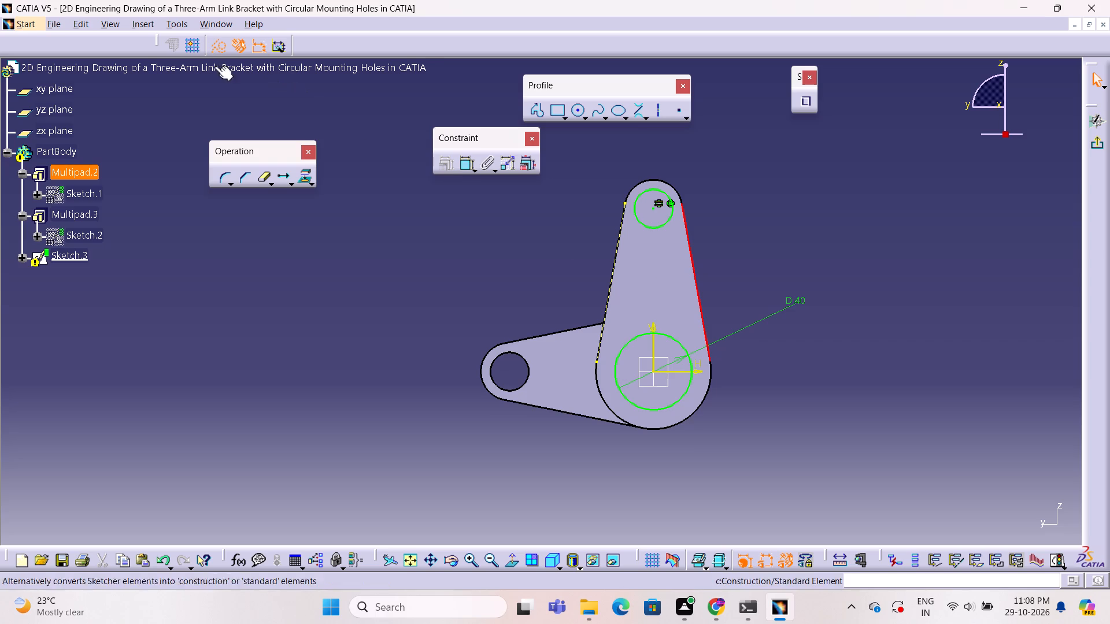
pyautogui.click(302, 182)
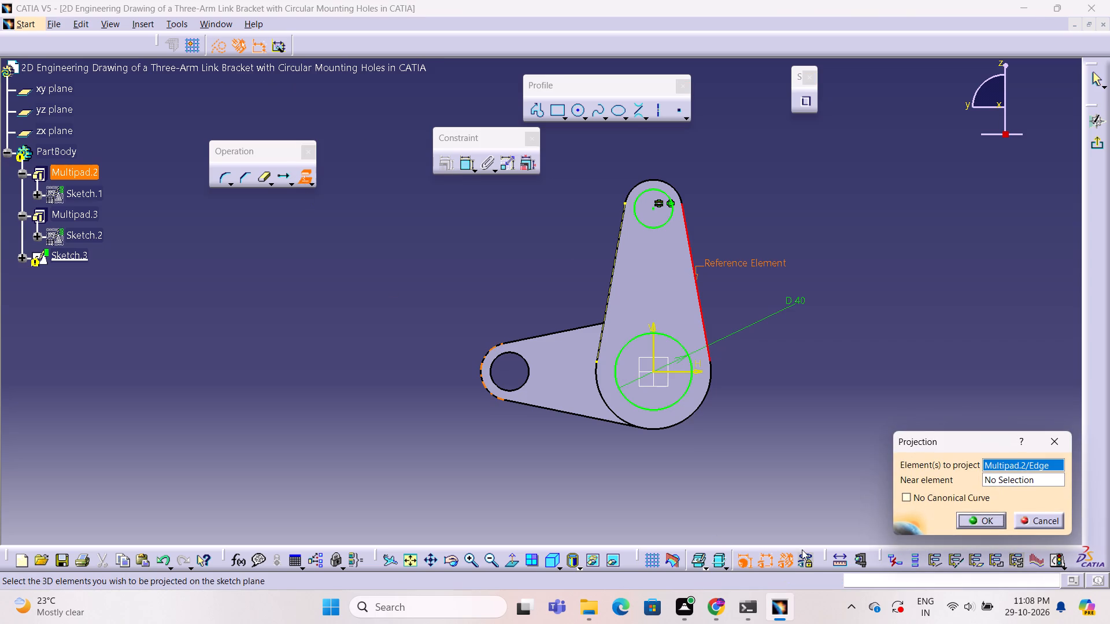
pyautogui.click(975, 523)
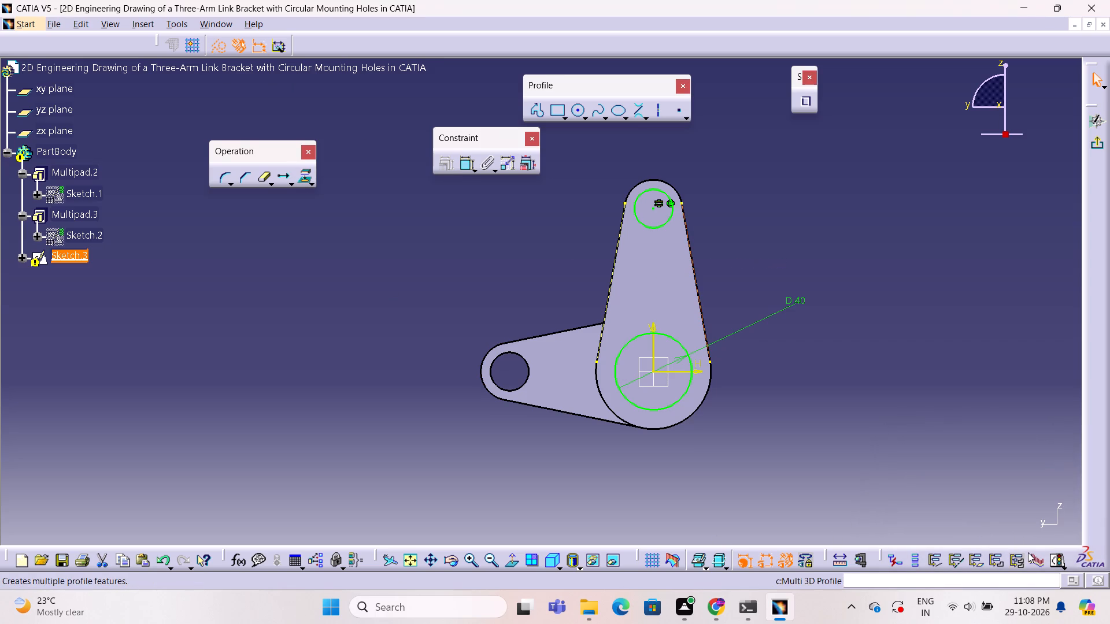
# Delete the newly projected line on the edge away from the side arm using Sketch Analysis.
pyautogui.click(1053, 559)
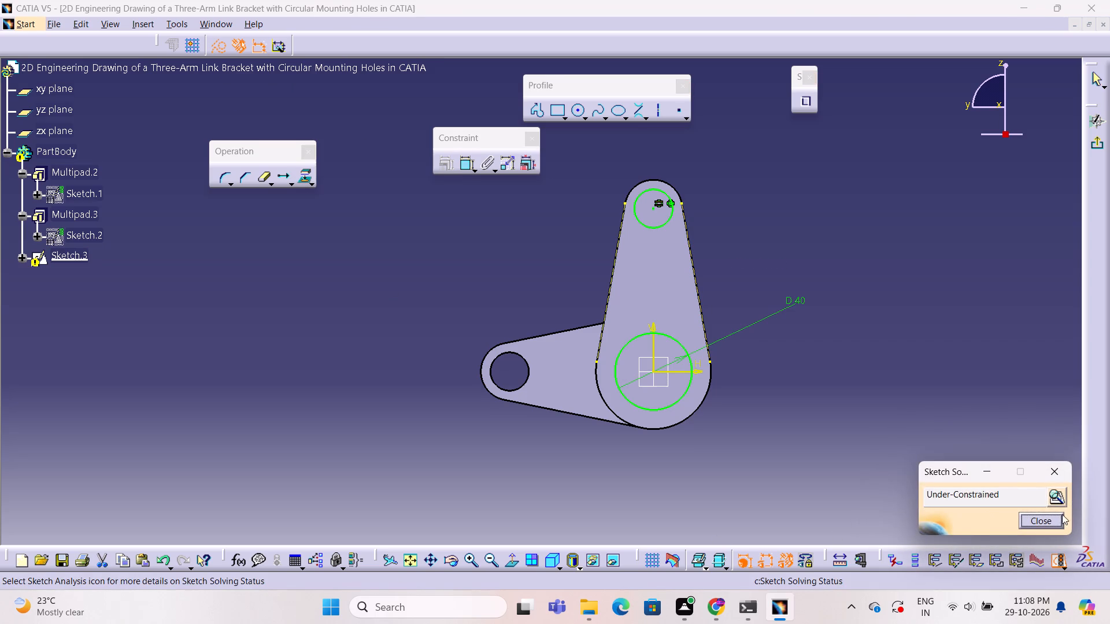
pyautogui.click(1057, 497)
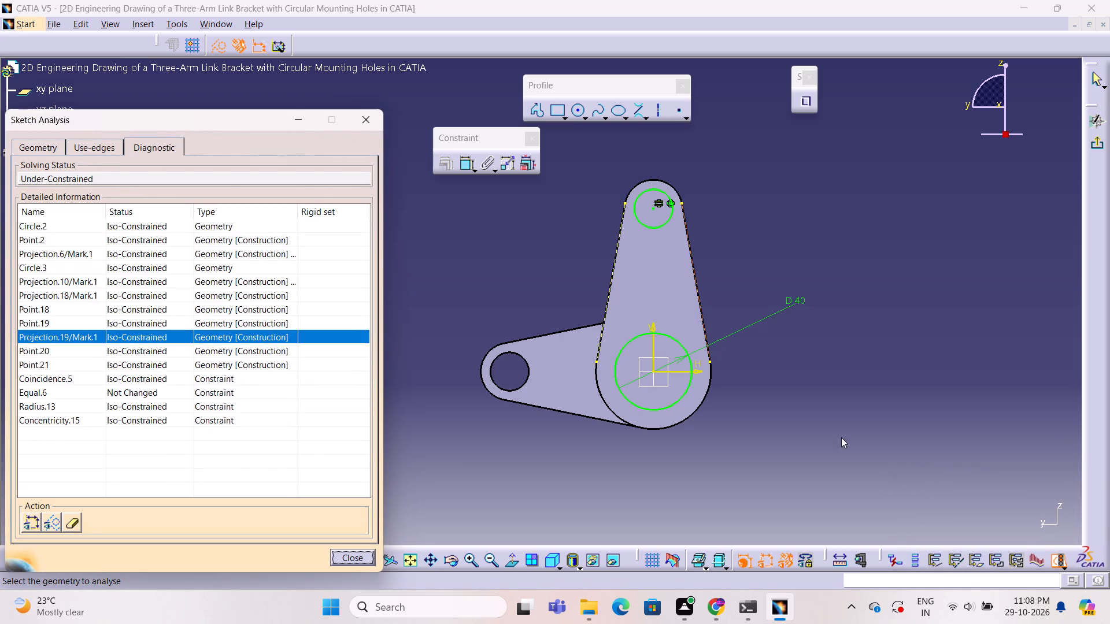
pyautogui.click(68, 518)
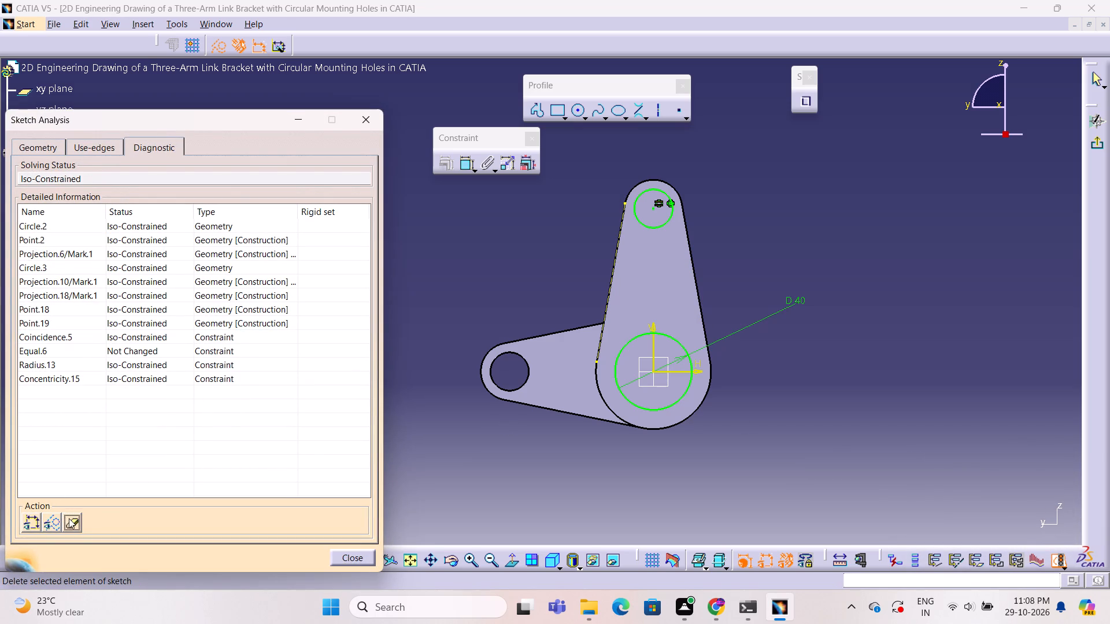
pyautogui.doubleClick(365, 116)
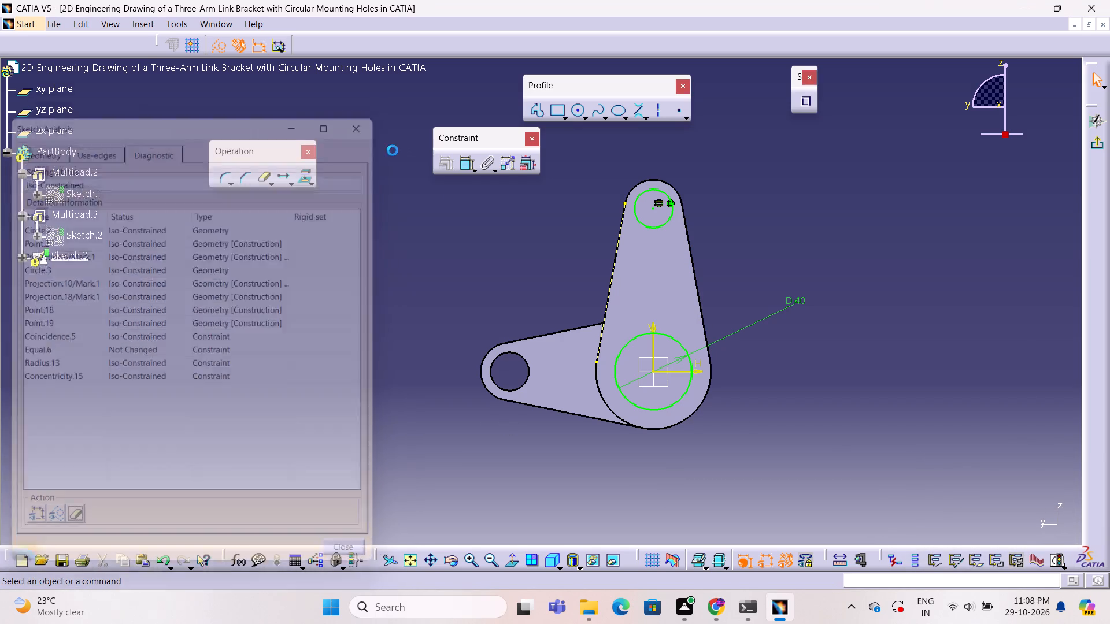
# Project the upright arm's slanted edge away from the side arm again as a construction line.
pyautogui.keyDown('ctrl'); pyautogui.moveTo(564, 278); pyautogui.dragTo(589, 282, button='middle'); pyautogui.keyUp('ctrl')
pyautogui.keyDown('ctrl'); pyautogui.moveTo(589, 282); pyautogui.dragTo(595, 283, button='right'); pyautogui.keyUp('ctrl')
pyautogui.moveTo(596, 283); pyautogui.dragTo(672, 285, button='middle')
pyautogui.moveTo(597, 283); pyautogui.dragTo(672, 285, button='right')
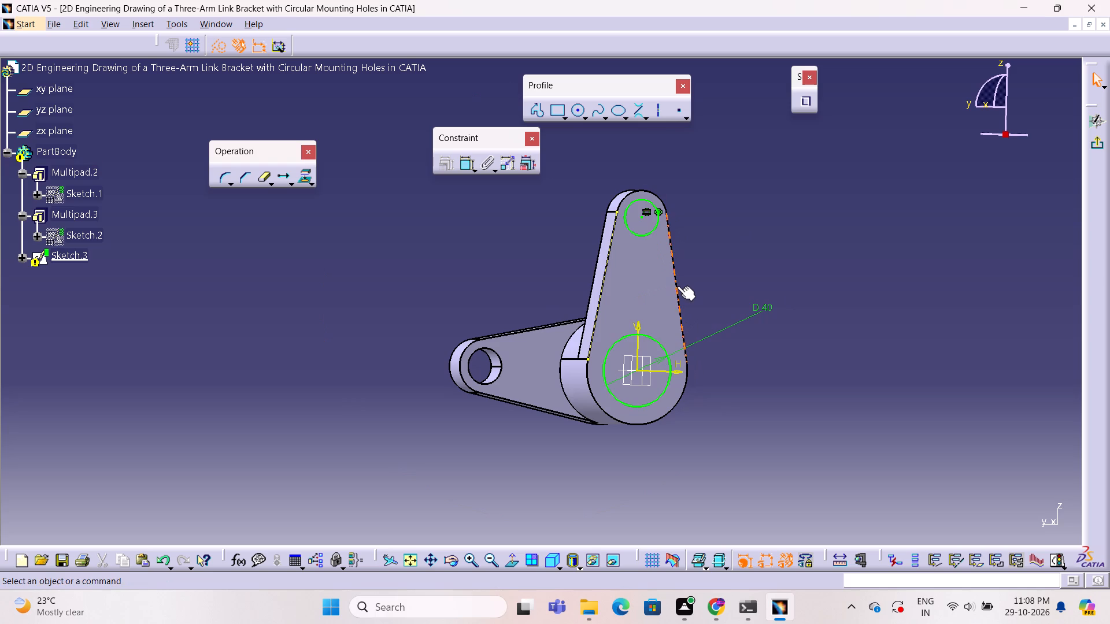
pyautogui.click(677, 286)
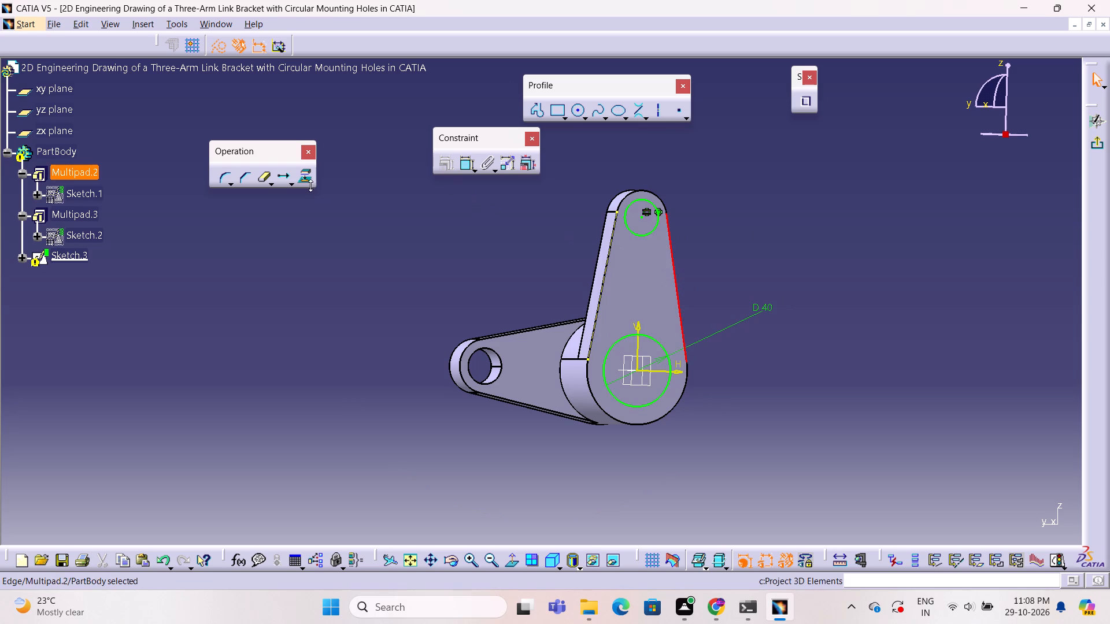
pyautogui.click(302, 181)
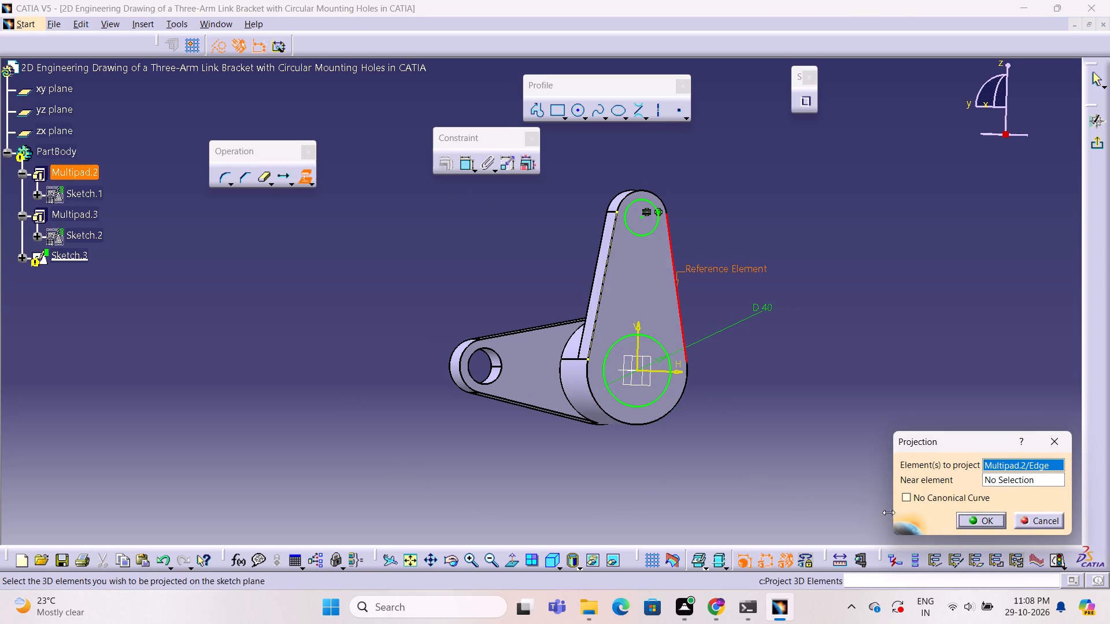
pyautogui.click(964, 521)
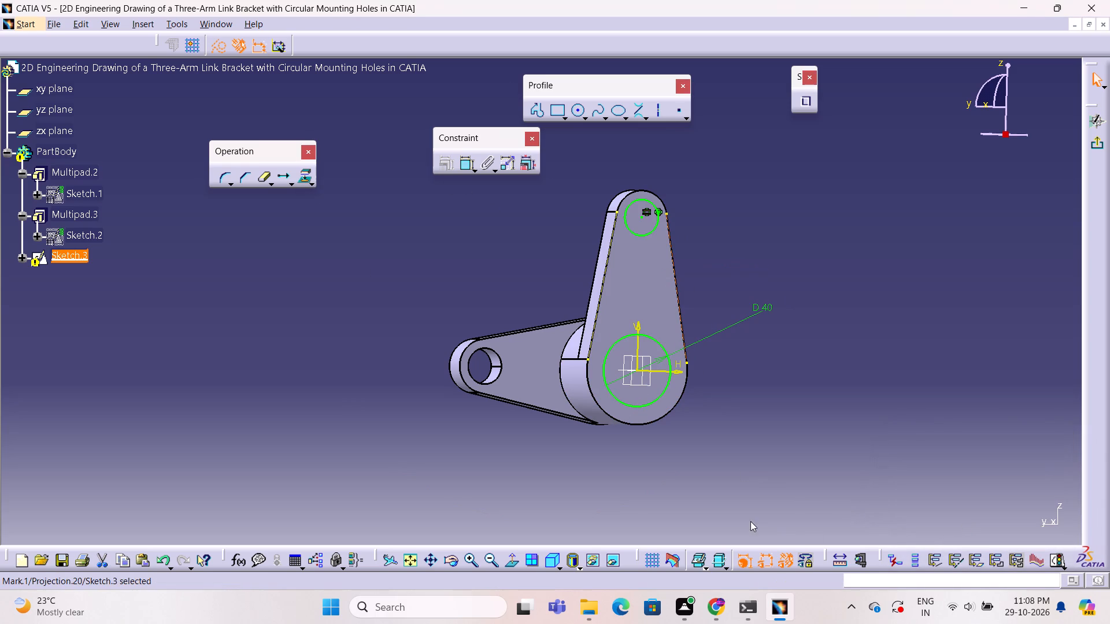
pyautogui.press('Escape')
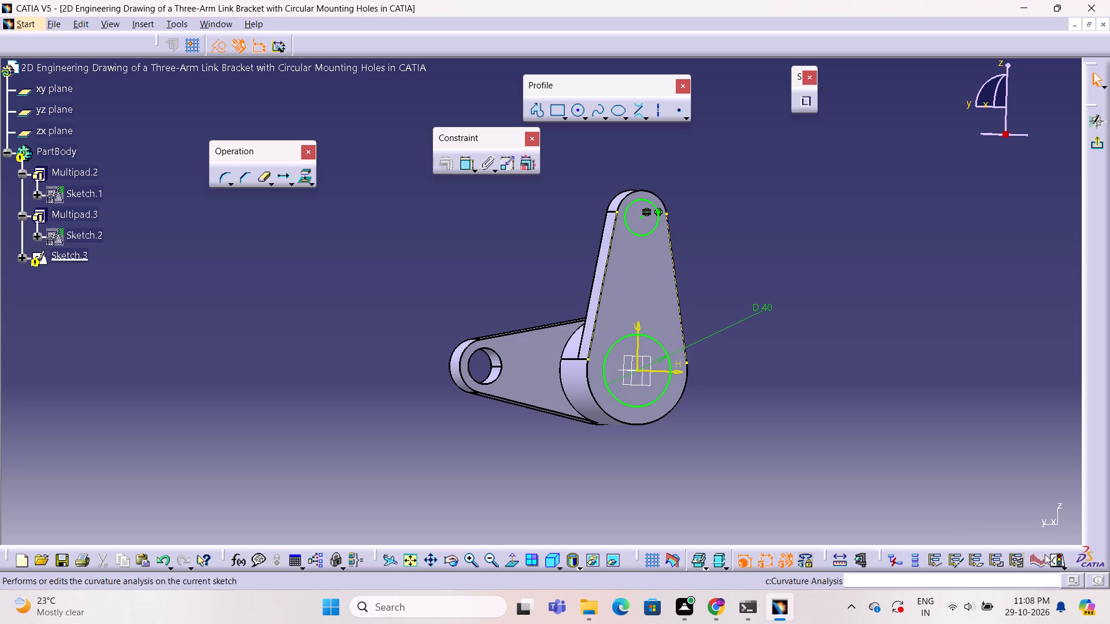
# Examine the third sketch's solving status and profile closure in Sketch Analysis, toggling the display of constraints and construction geometry.
pyautogui.click(1053, 557)
pyautogui.click(1057, 497)
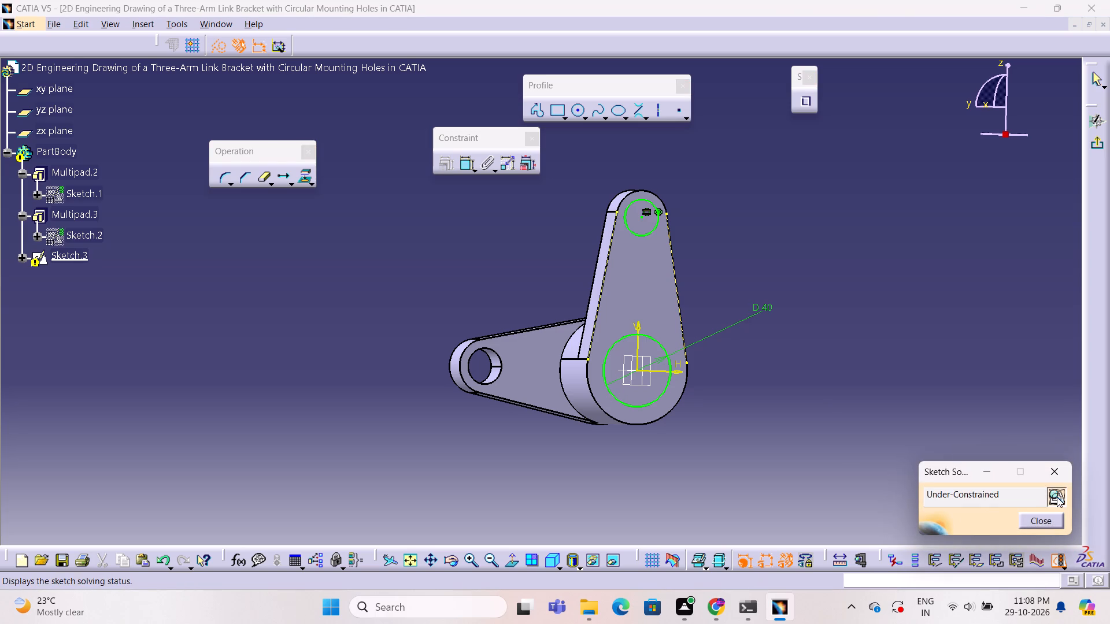
pyautogui.click(69, 525)
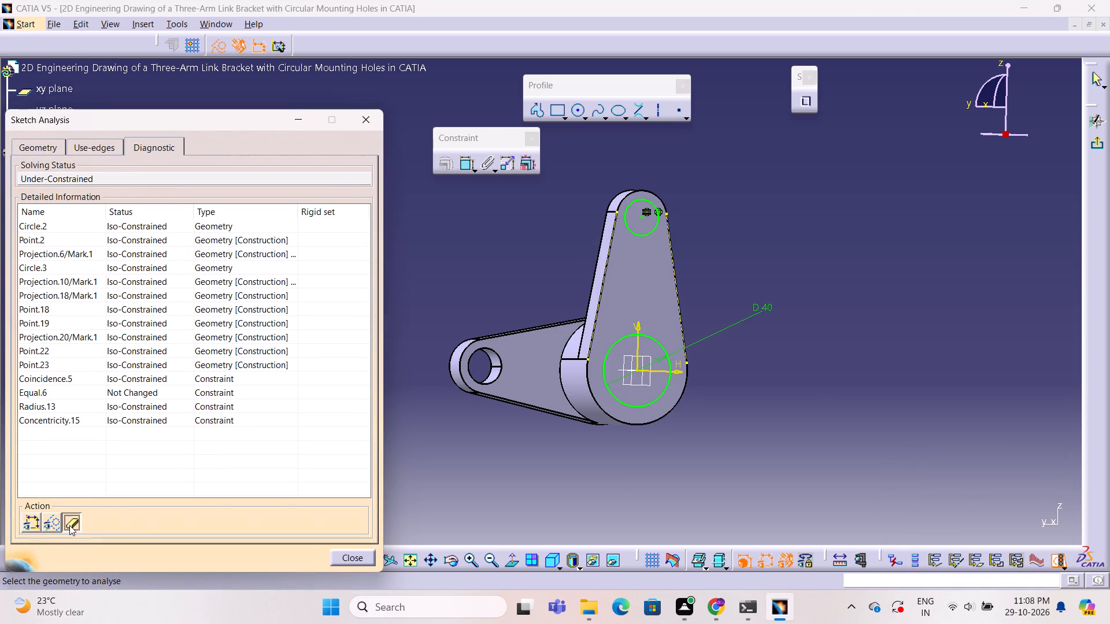
pyautogui.click(24, 524)
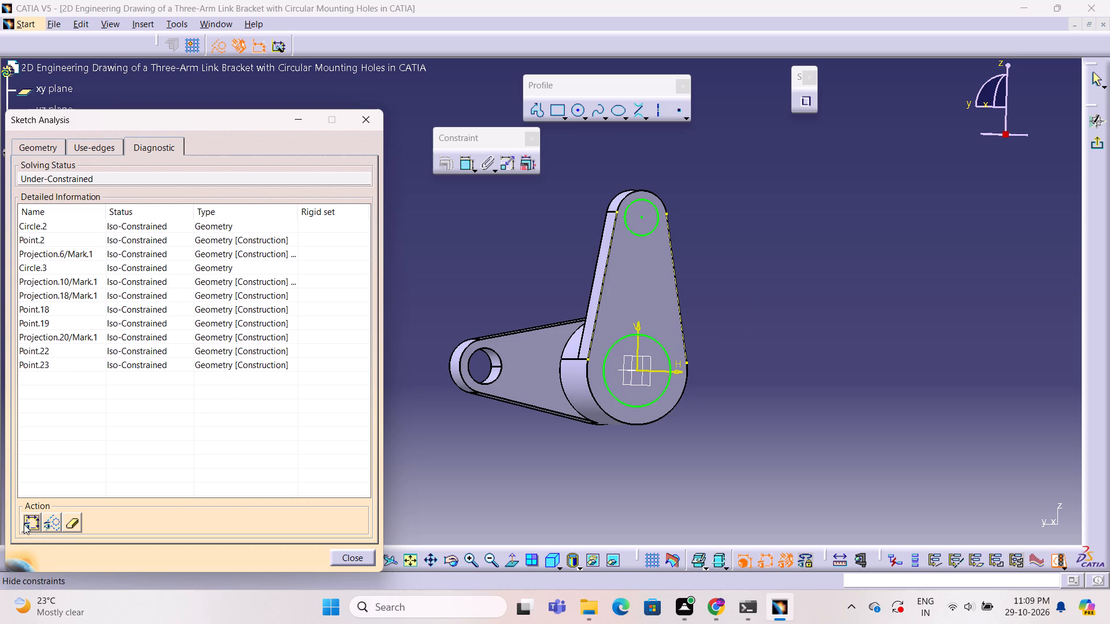
pyautogui.click(24, 524)
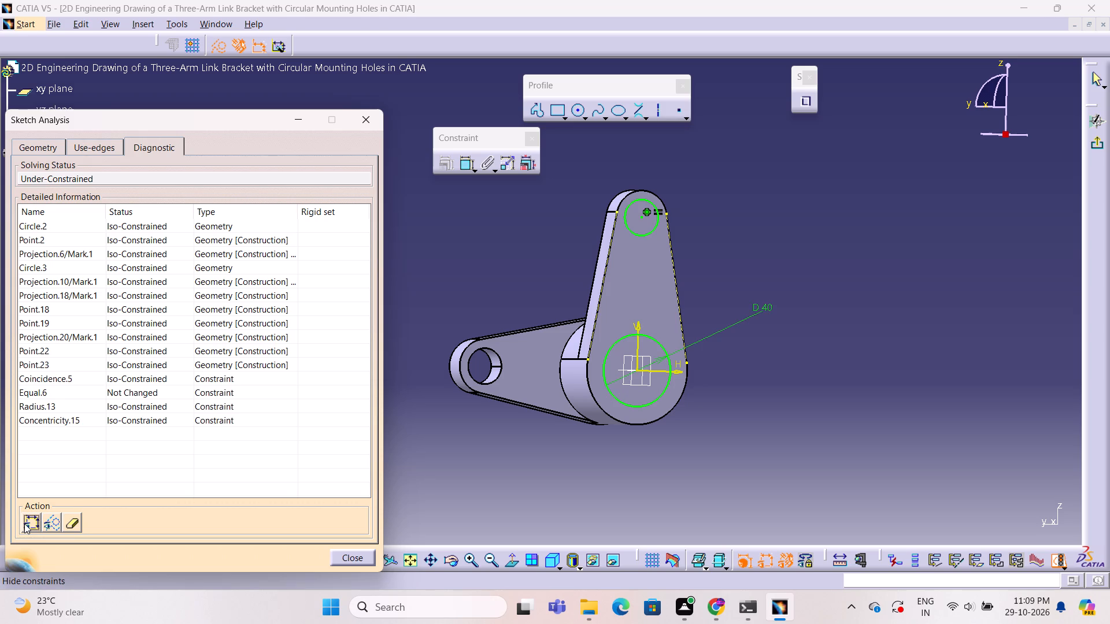
pyautogui.click(24, 523)
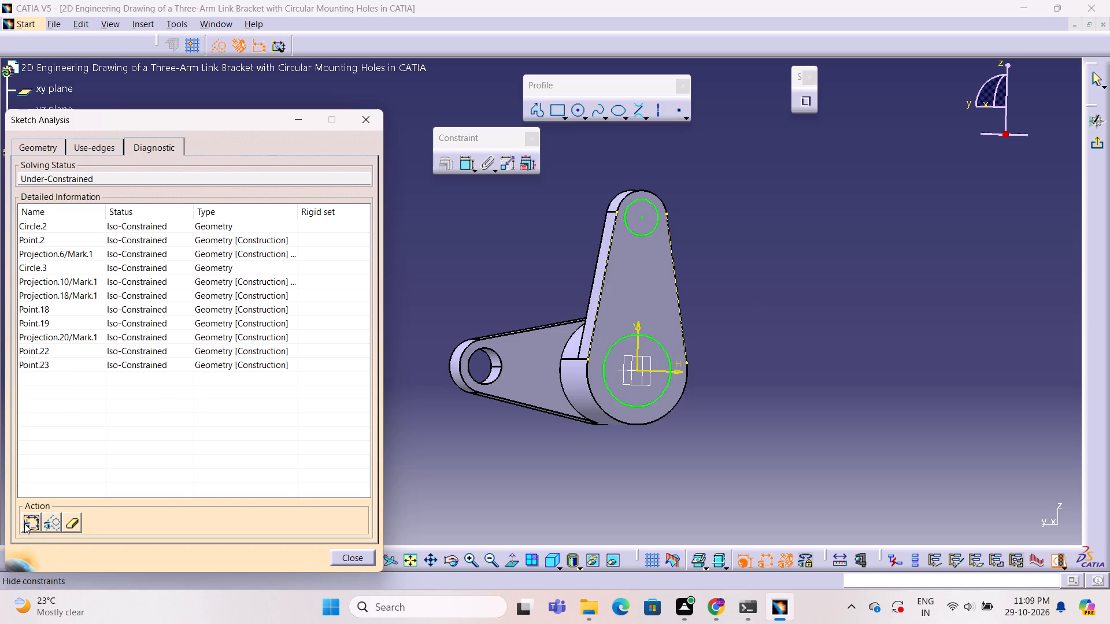
pyautogui.click(24, 523)
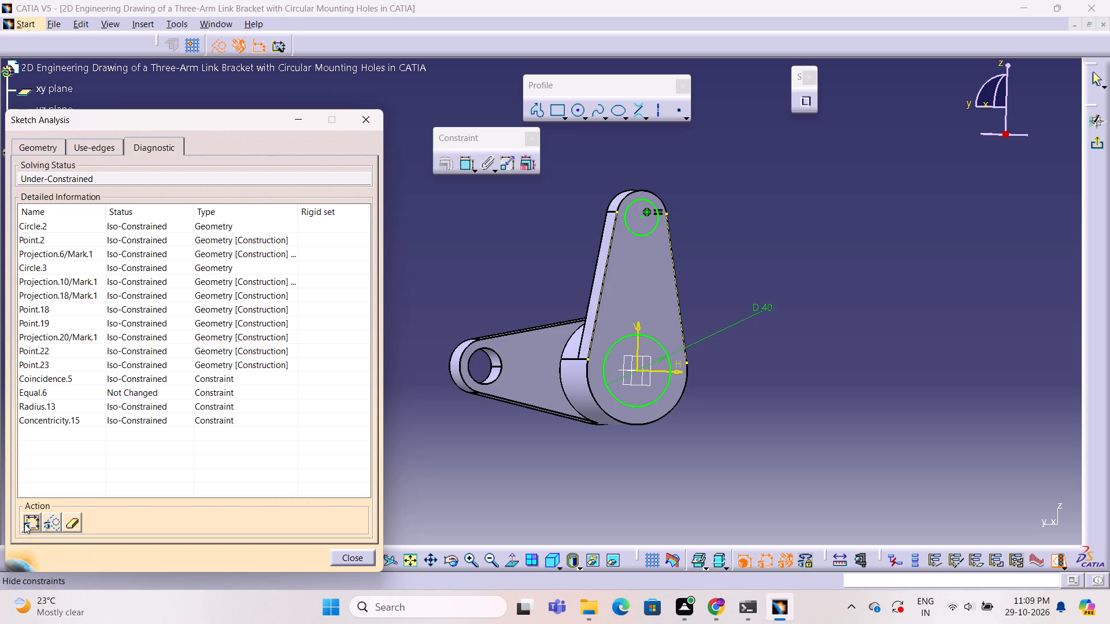
pyautogui.click(47, 524)
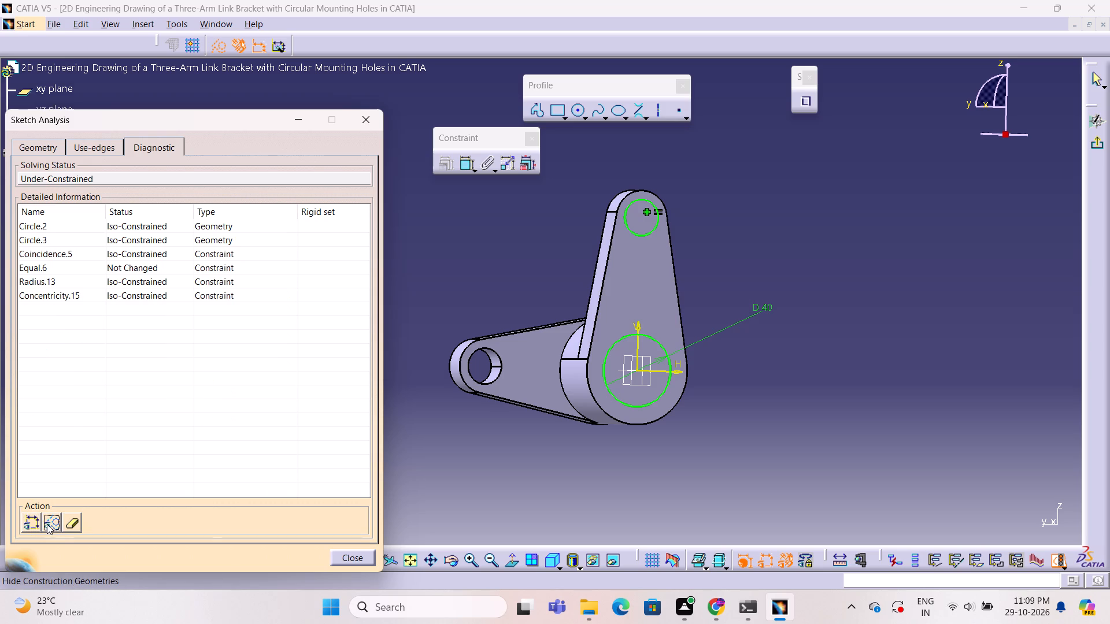
pyautogui.click(47, 524)
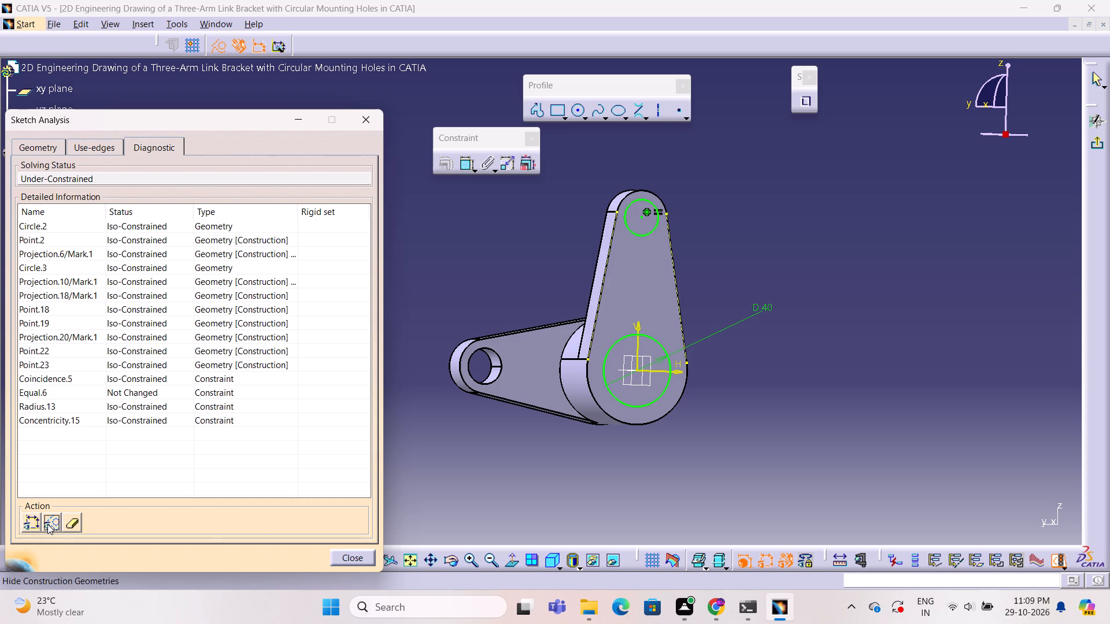
pyautogui.click(47, 524)
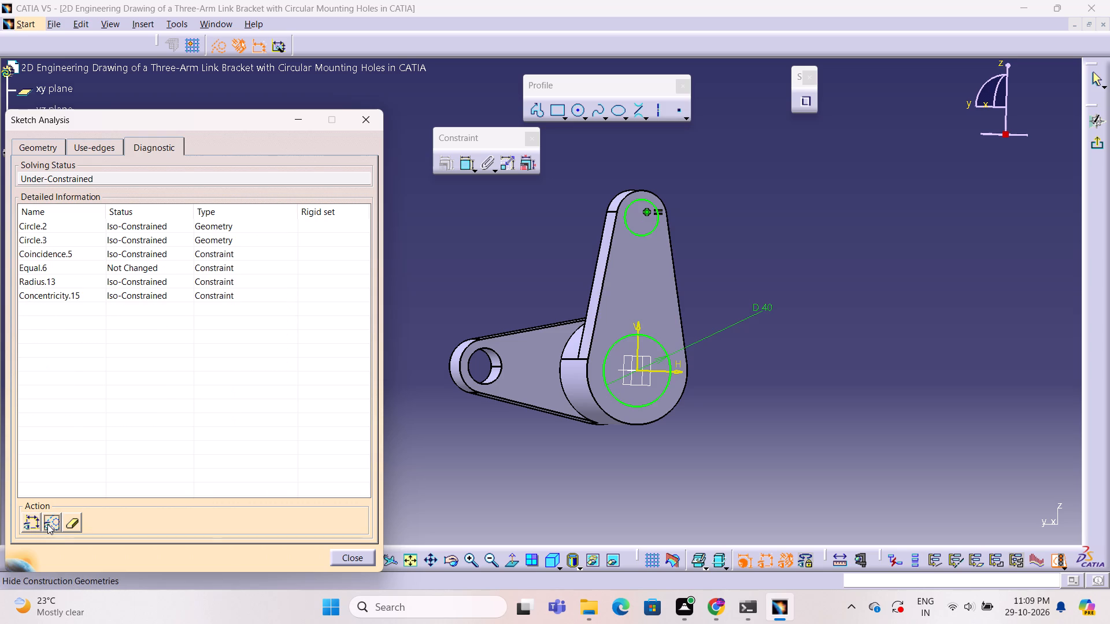
pyautogui.click(47, 524)
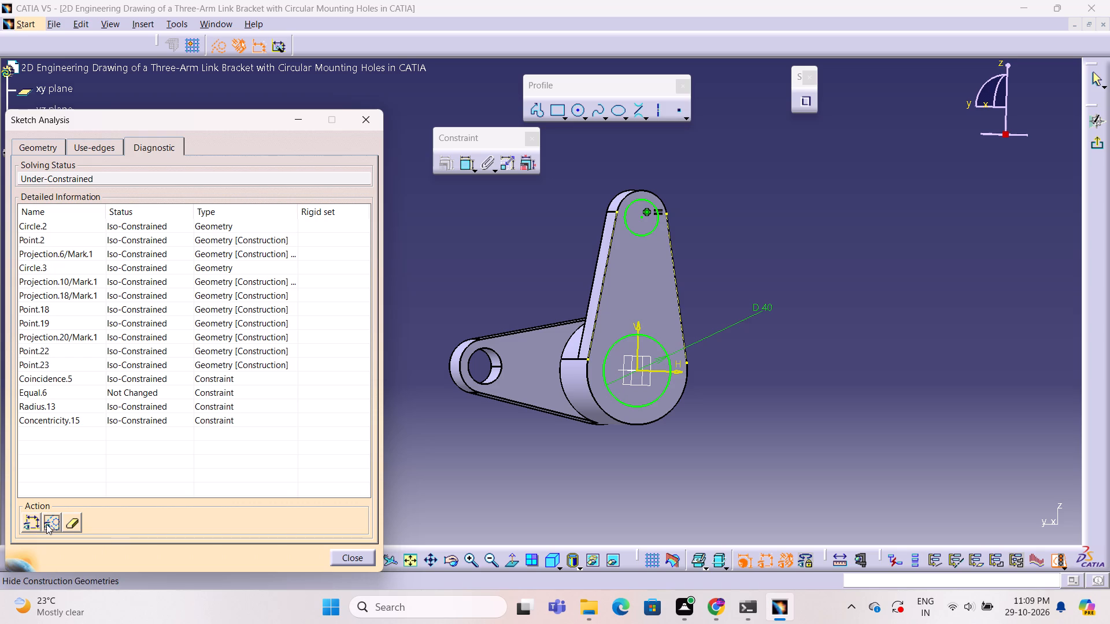
pyautogui.click(46, 524)
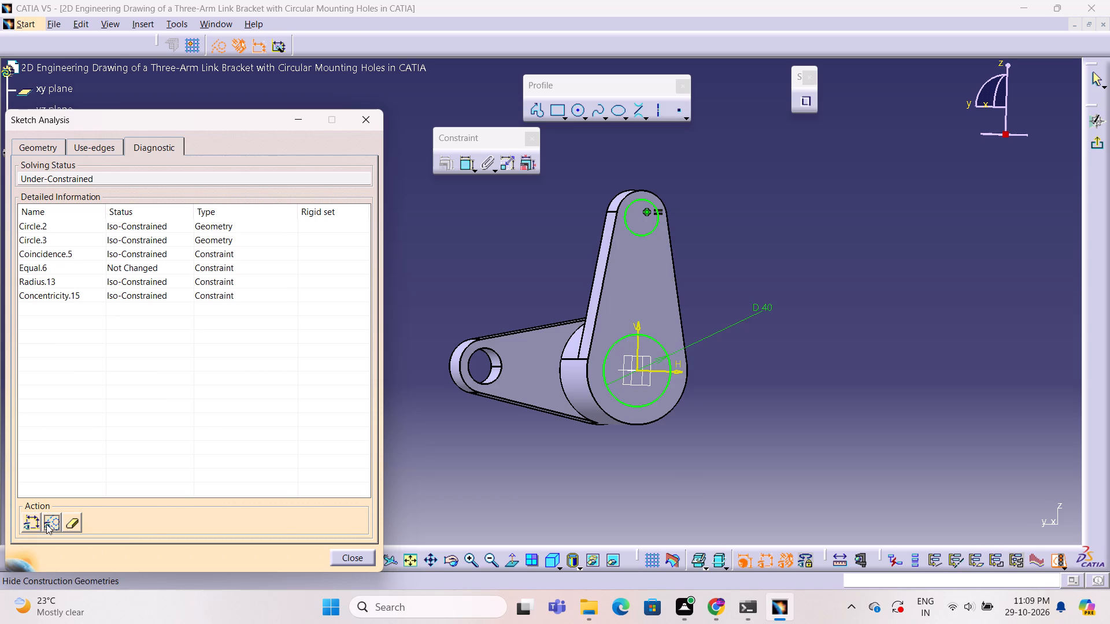
pyautogui.click(47, 518)
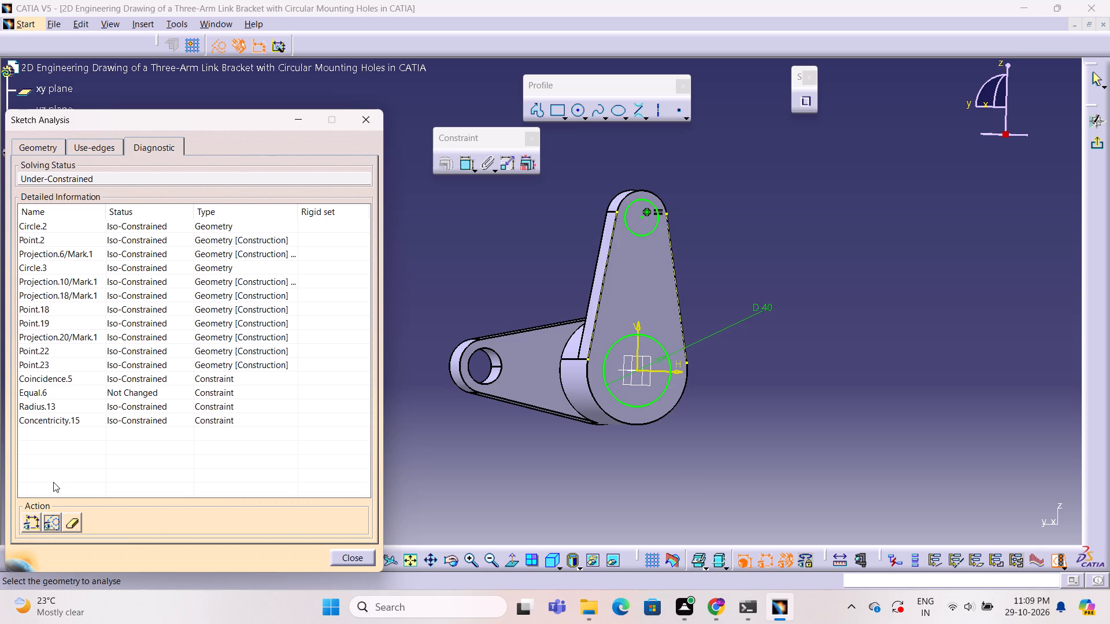
pyautogui.click(55, 146)
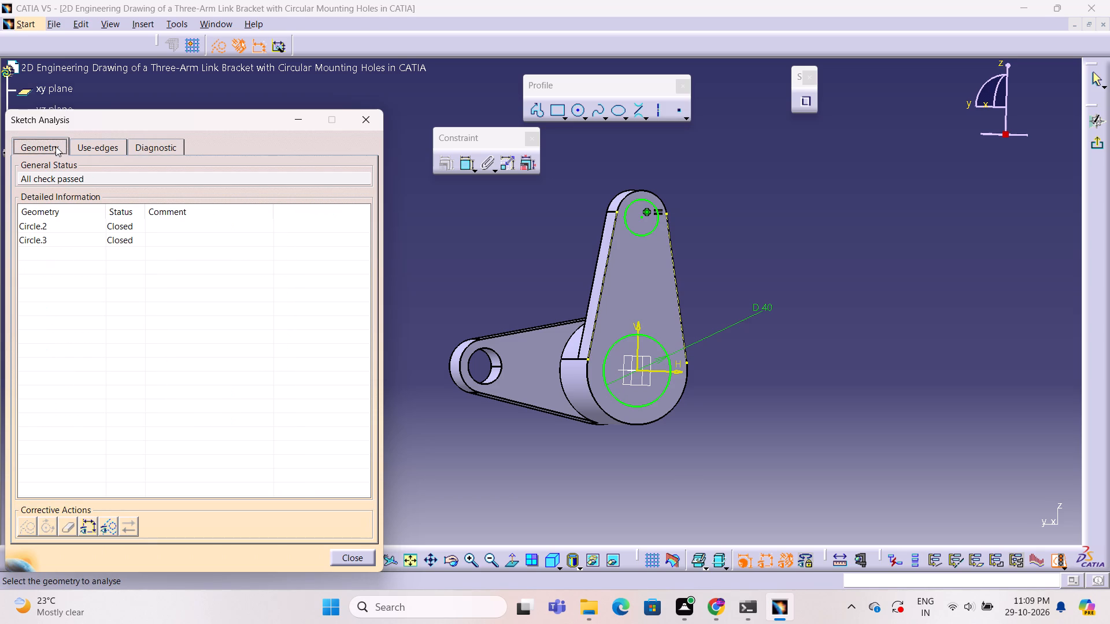
pyautogui.click(378, 125)
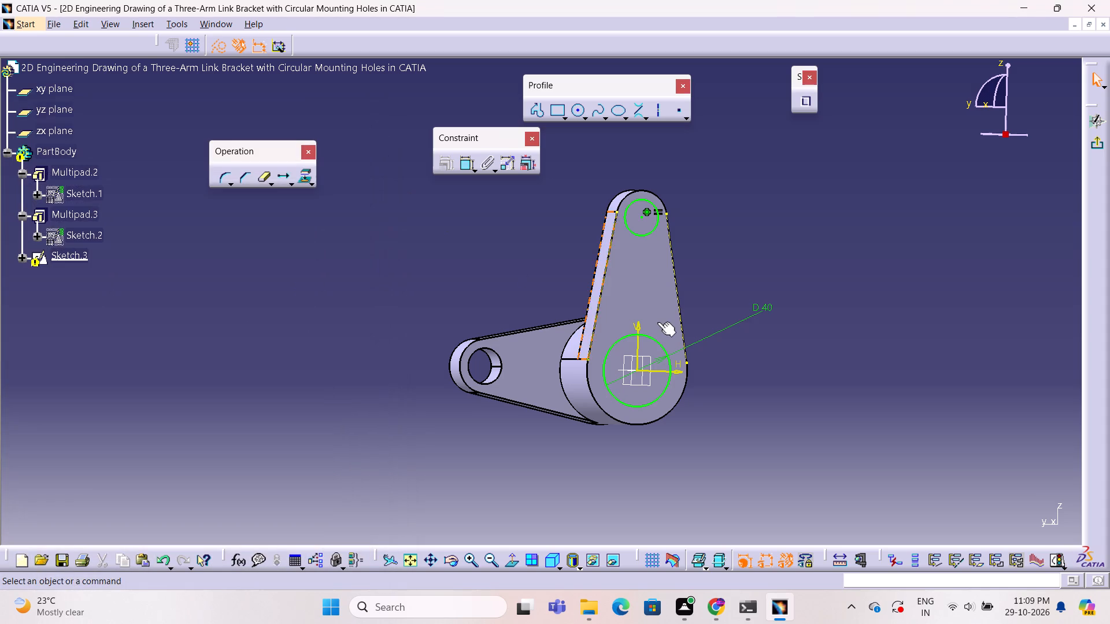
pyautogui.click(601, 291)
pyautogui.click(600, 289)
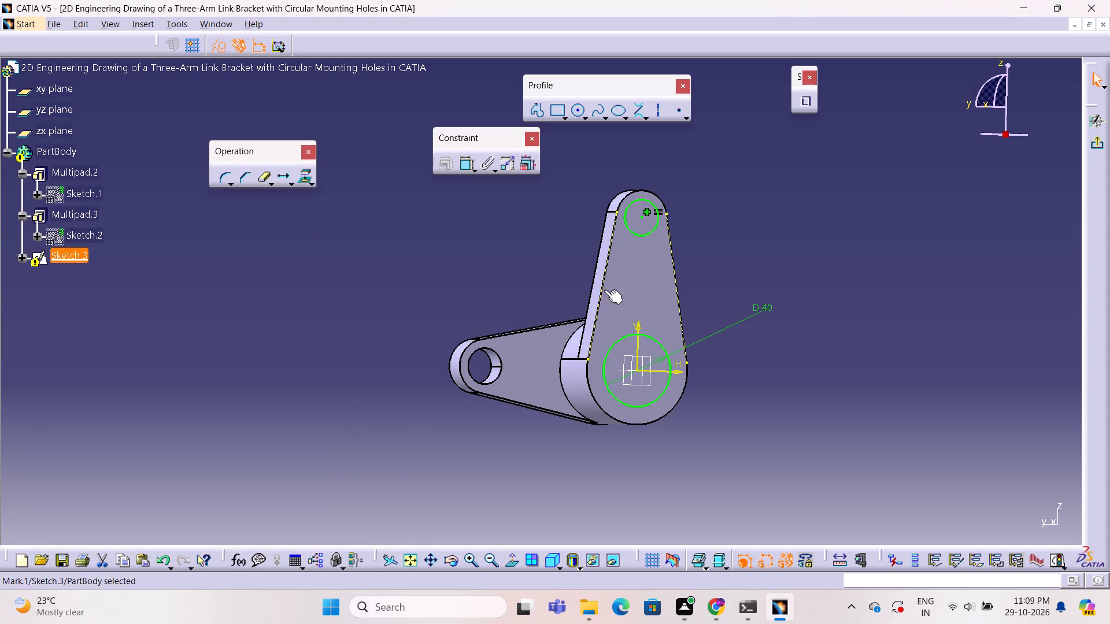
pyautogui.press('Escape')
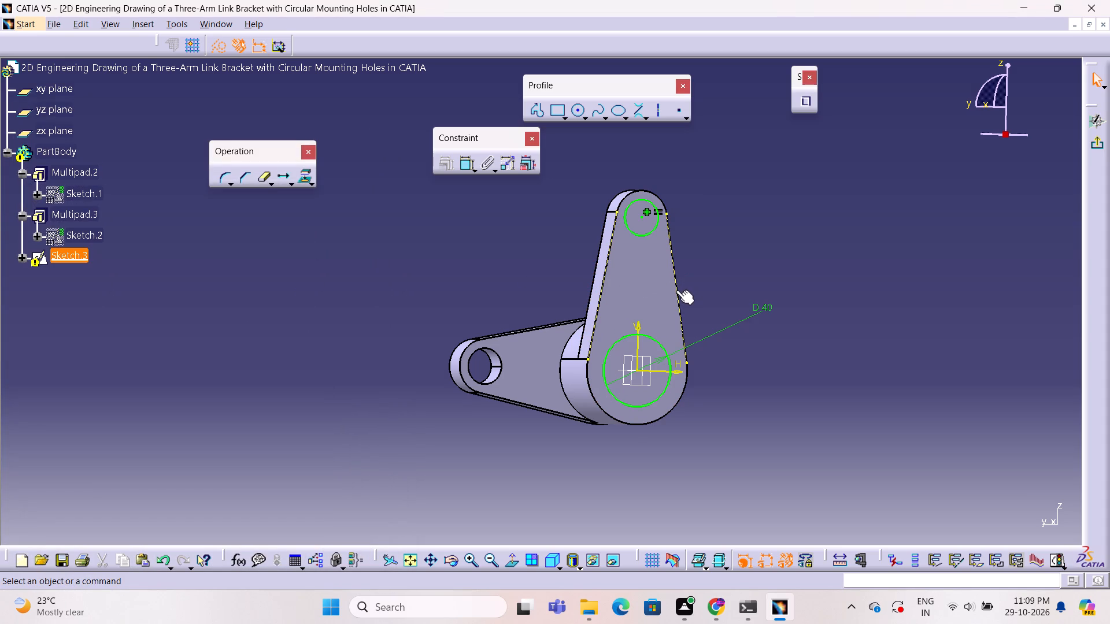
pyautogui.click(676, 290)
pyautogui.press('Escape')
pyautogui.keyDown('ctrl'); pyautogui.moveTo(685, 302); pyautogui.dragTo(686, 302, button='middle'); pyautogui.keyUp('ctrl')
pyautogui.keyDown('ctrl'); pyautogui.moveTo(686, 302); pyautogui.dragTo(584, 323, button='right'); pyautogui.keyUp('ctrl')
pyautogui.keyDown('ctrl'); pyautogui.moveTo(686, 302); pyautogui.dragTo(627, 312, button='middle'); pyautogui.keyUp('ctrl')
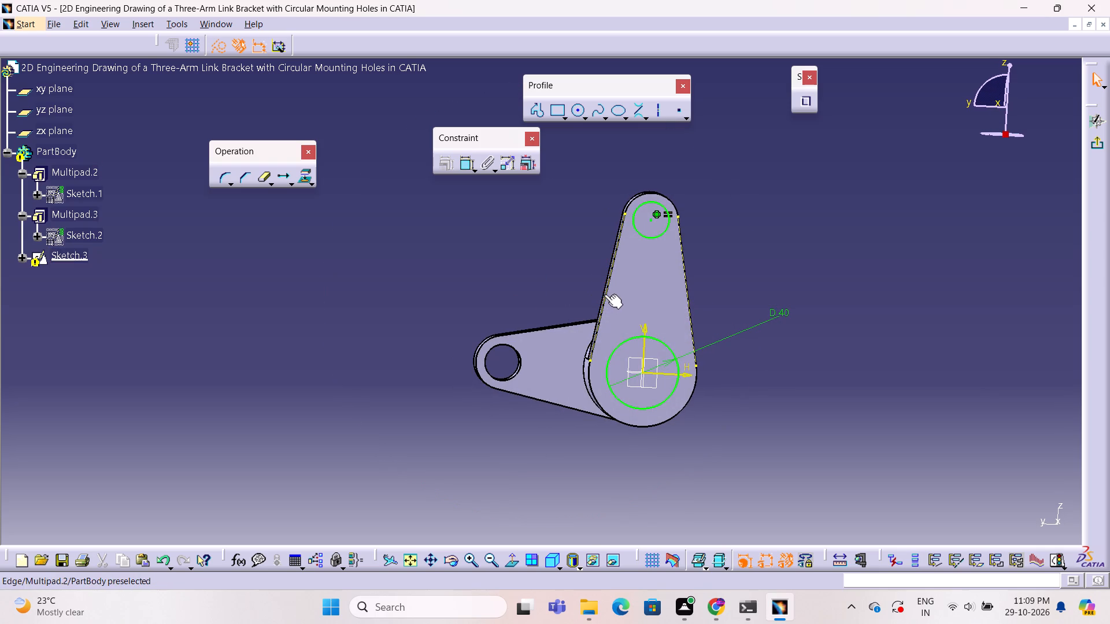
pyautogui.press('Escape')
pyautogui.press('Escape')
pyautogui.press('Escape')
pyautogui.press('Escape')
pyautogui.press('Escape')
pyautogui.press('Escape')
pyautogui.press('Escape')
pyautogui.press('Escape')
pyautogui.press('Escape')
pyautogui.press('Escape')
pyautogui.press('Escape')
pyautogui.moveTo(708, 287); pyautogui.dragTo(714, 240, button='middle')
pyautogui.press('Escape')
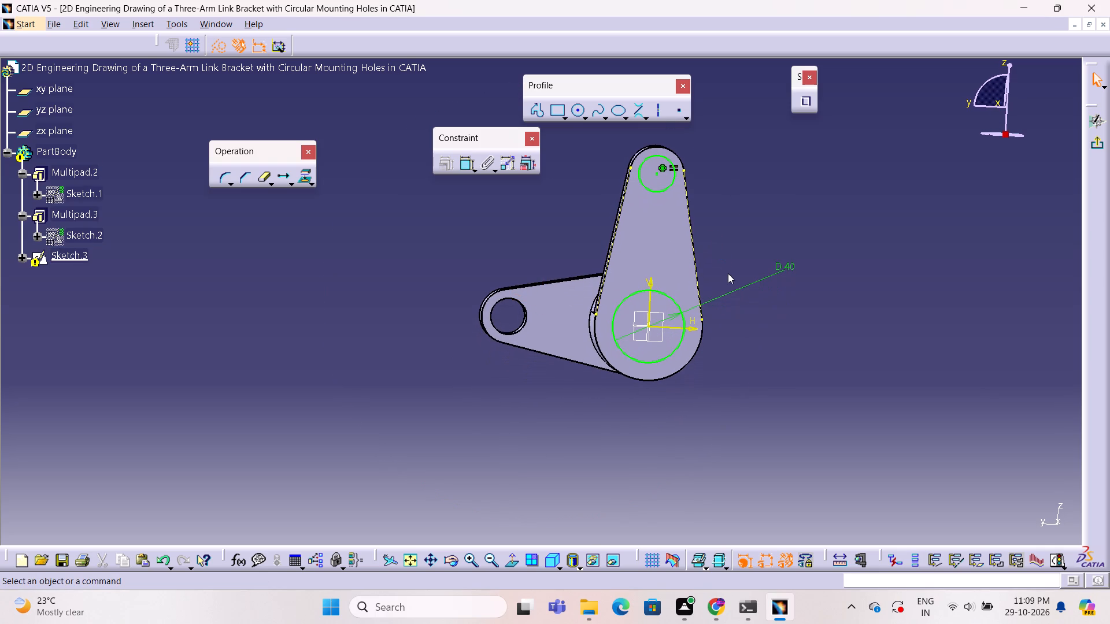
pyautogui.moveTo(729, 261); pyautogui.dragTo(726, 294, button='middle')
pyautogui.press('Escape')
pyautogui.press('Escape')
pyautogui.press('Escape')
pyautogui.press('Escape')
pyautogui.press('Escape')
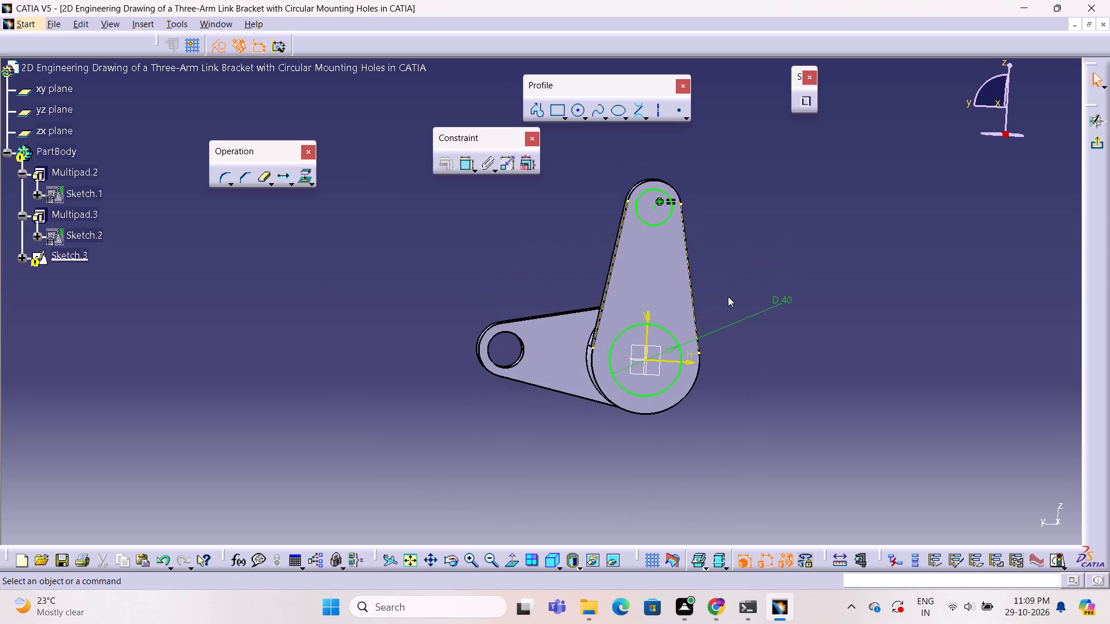
# Delete the lower endpoint of the projected construction line on the upright arm's slanted edge away from the side arm, removing that line.
pyautogui.keyDown('ctrl'); pyautogui.moveTo(728, 298); pyautogui.dragTo(717, 237, button='middle'); pyautogui.keyUp('ctrl')
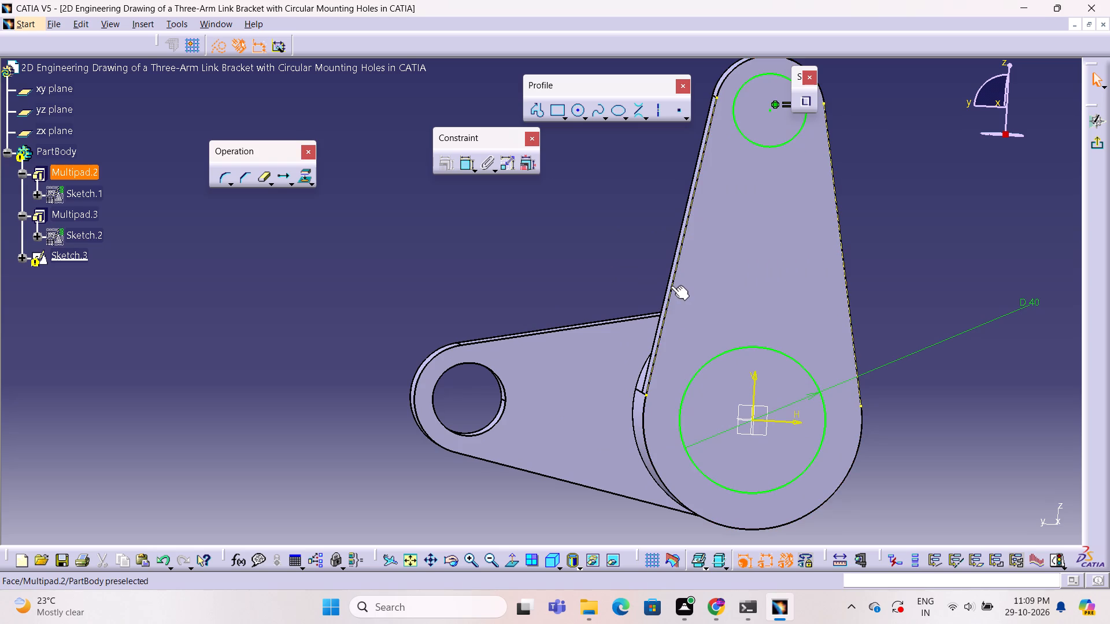
pyautogui.click(846, 283)
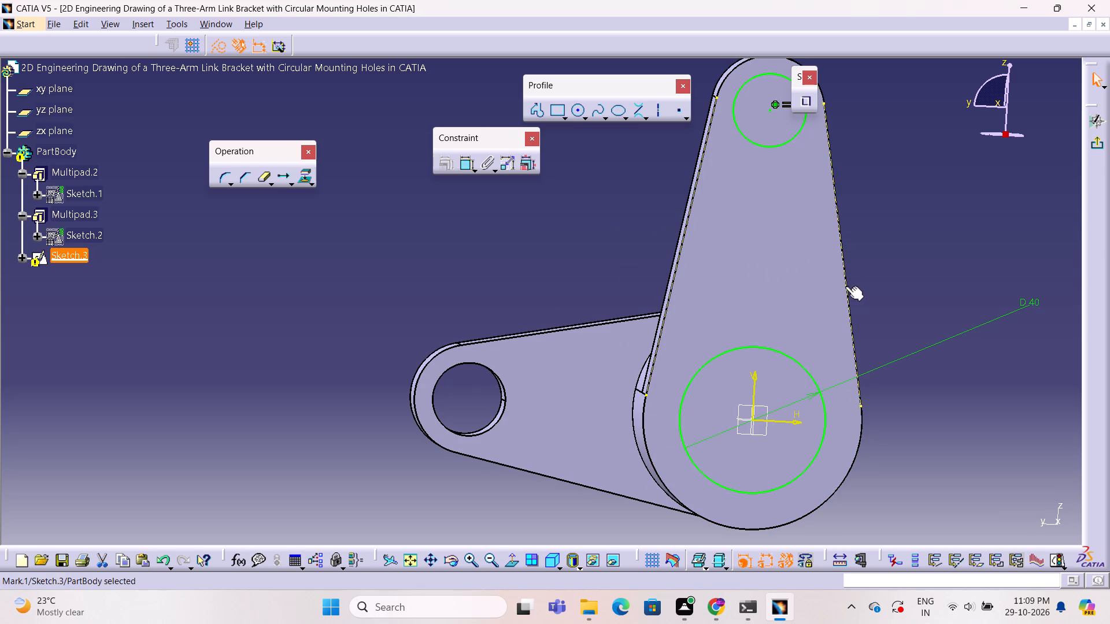
pyautogui.click(845, 286)
pyautogui.click(860, 407)
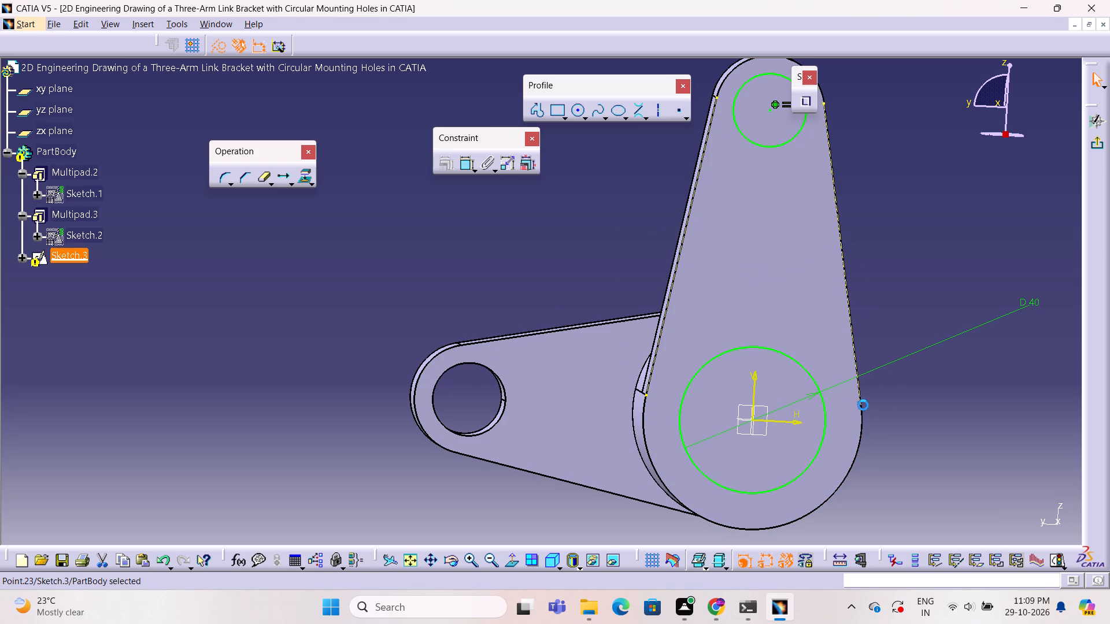
pyautogui.press('Delete')
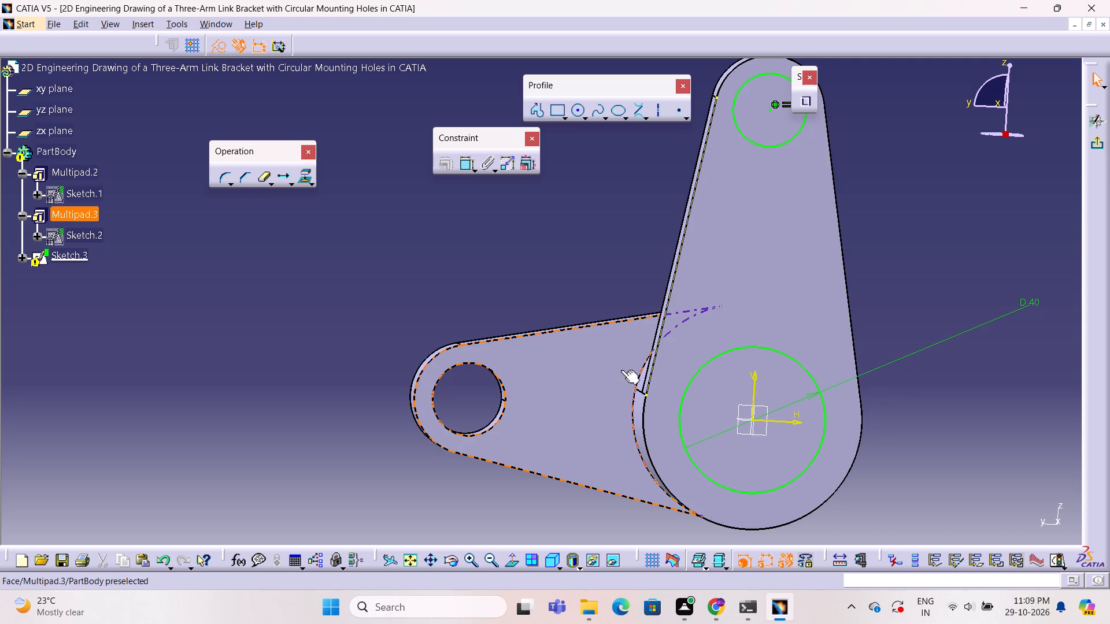
# Delete the lower endpoint of the projected construction line on the upright arm's slanted edge beside the side arm.
pyautogui.click(646, 394)
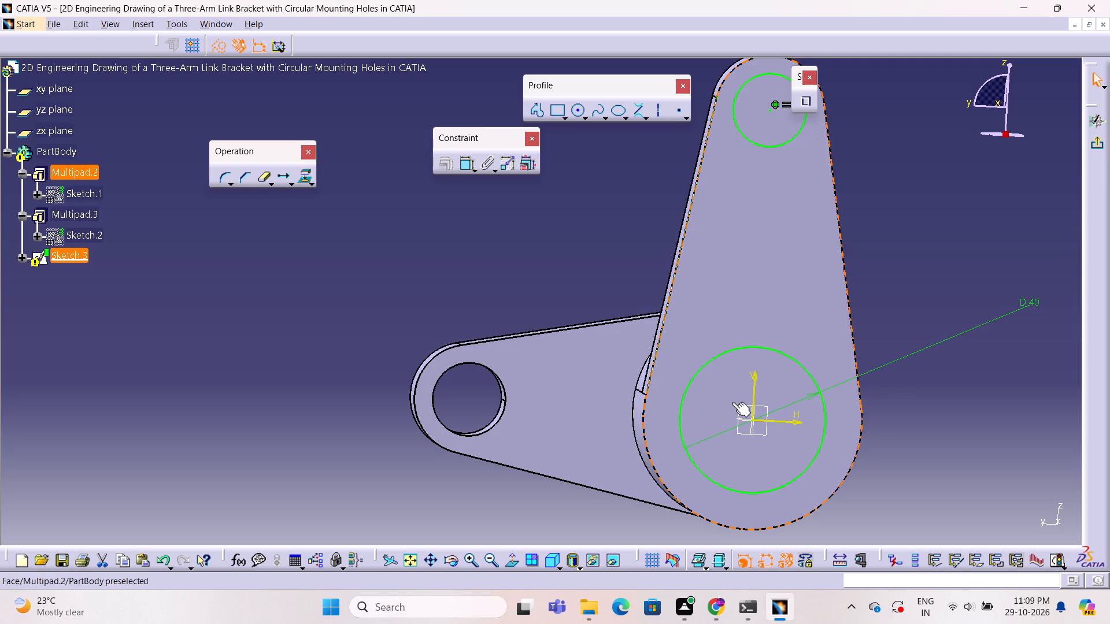
pyautogui.press('Delete')
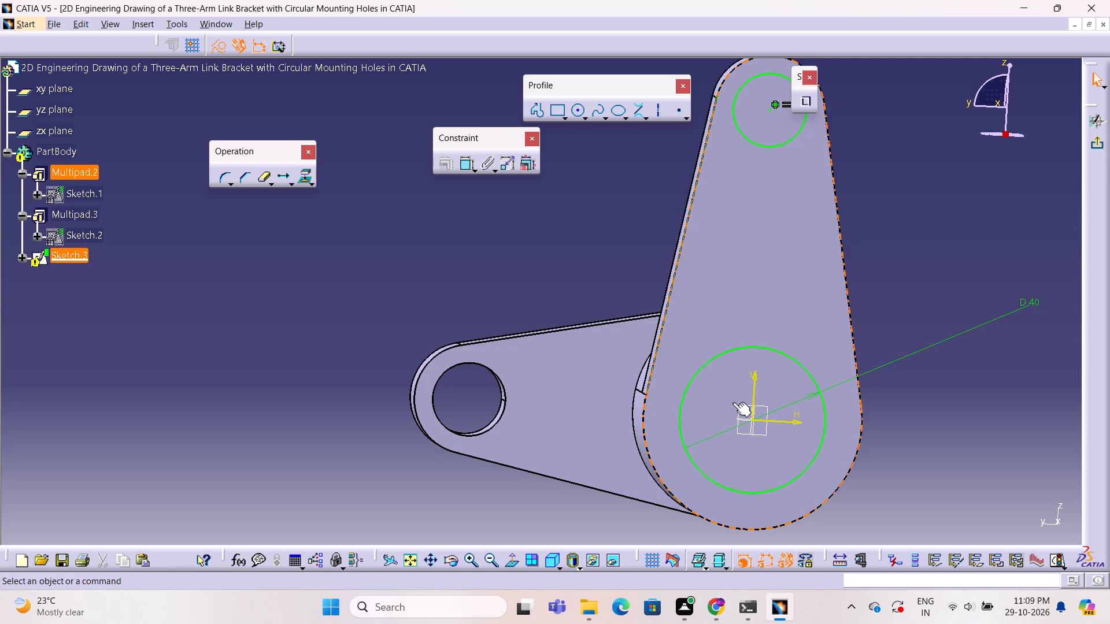
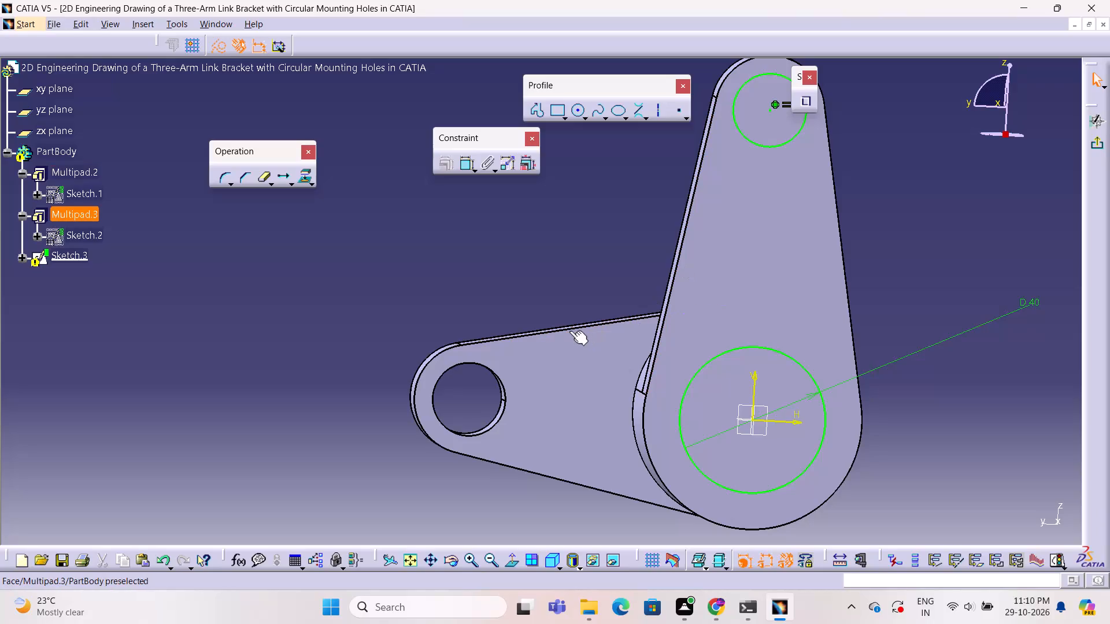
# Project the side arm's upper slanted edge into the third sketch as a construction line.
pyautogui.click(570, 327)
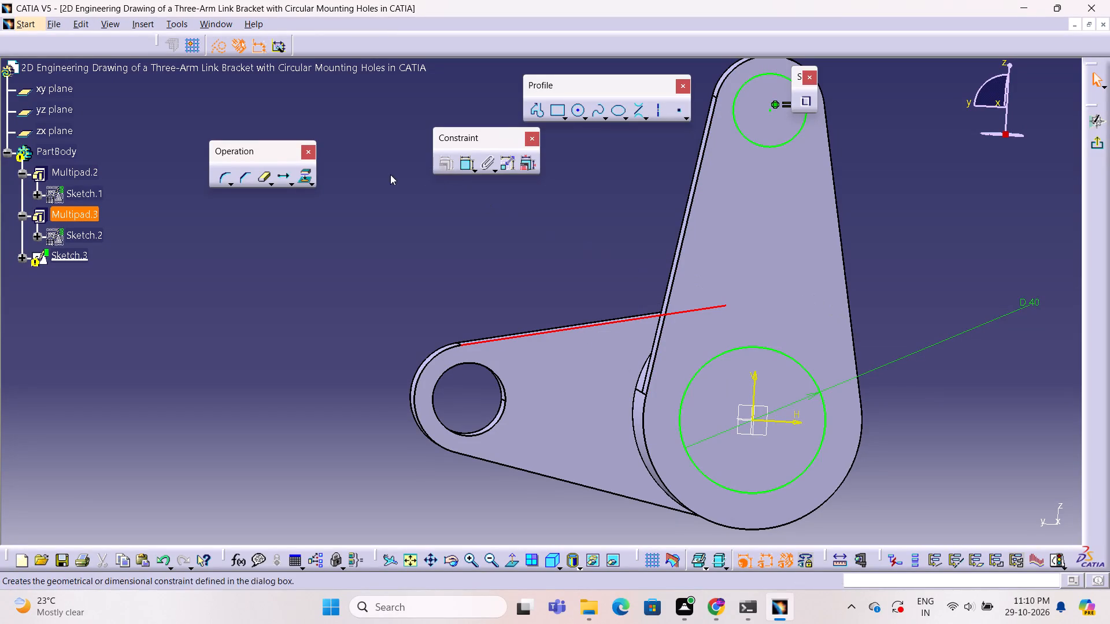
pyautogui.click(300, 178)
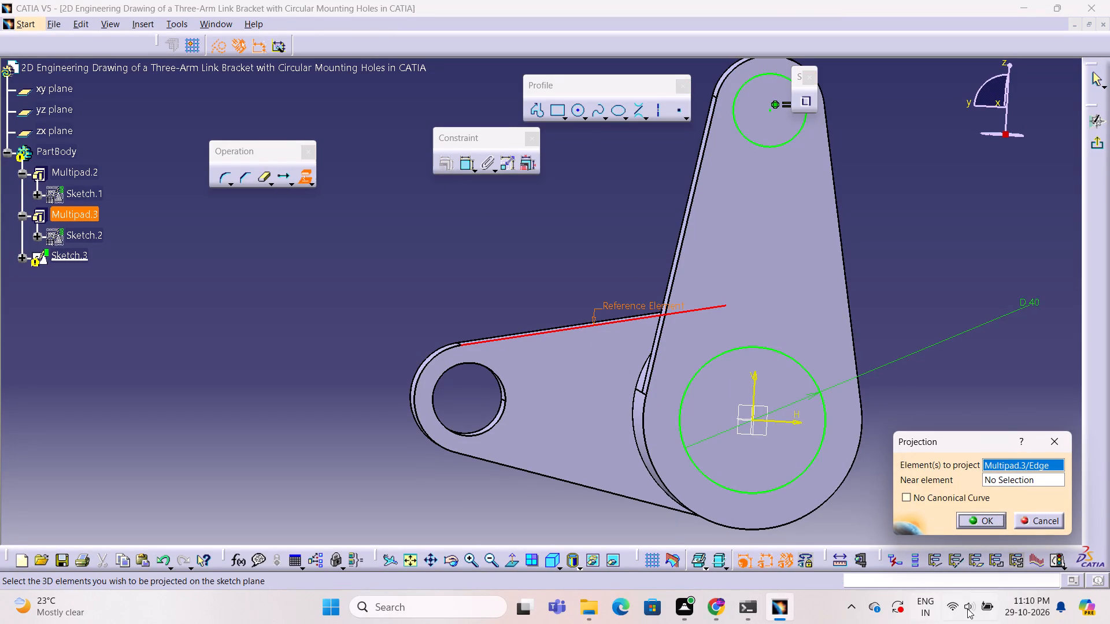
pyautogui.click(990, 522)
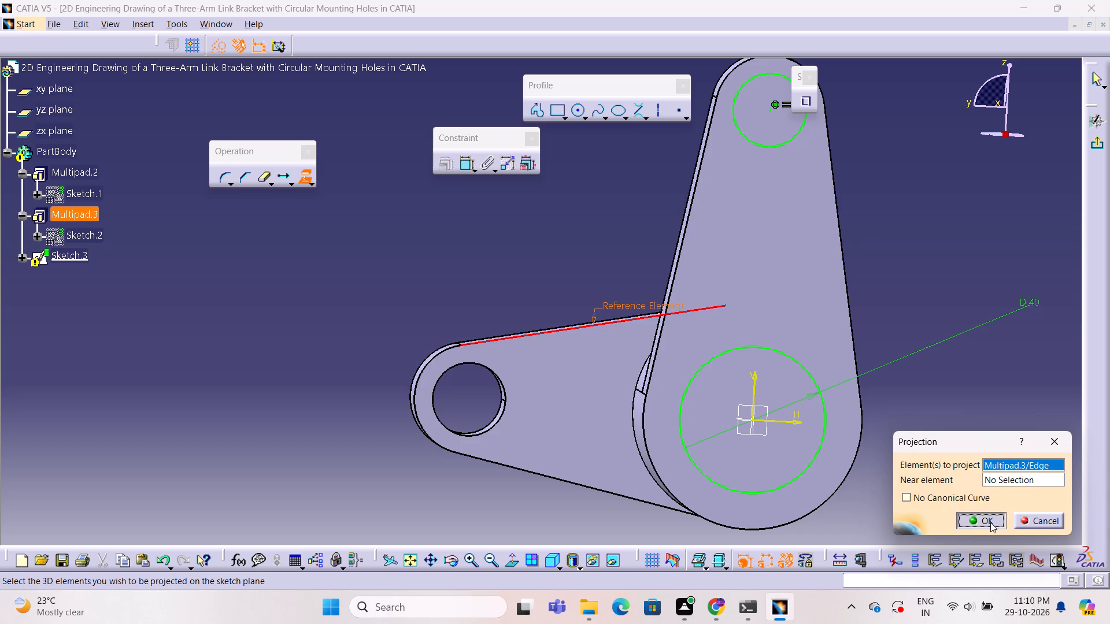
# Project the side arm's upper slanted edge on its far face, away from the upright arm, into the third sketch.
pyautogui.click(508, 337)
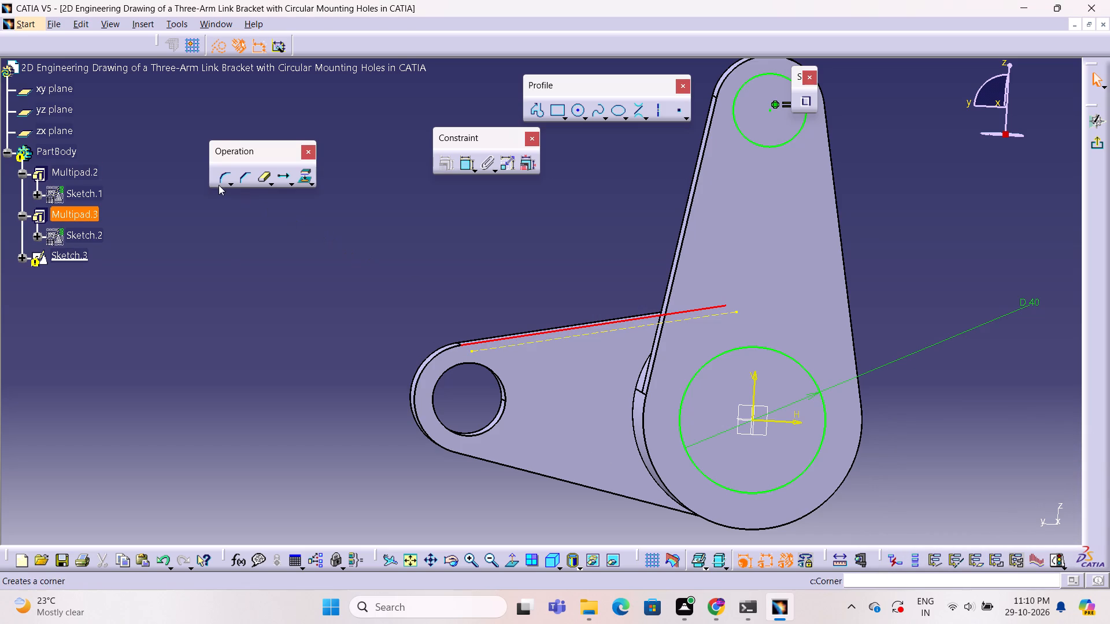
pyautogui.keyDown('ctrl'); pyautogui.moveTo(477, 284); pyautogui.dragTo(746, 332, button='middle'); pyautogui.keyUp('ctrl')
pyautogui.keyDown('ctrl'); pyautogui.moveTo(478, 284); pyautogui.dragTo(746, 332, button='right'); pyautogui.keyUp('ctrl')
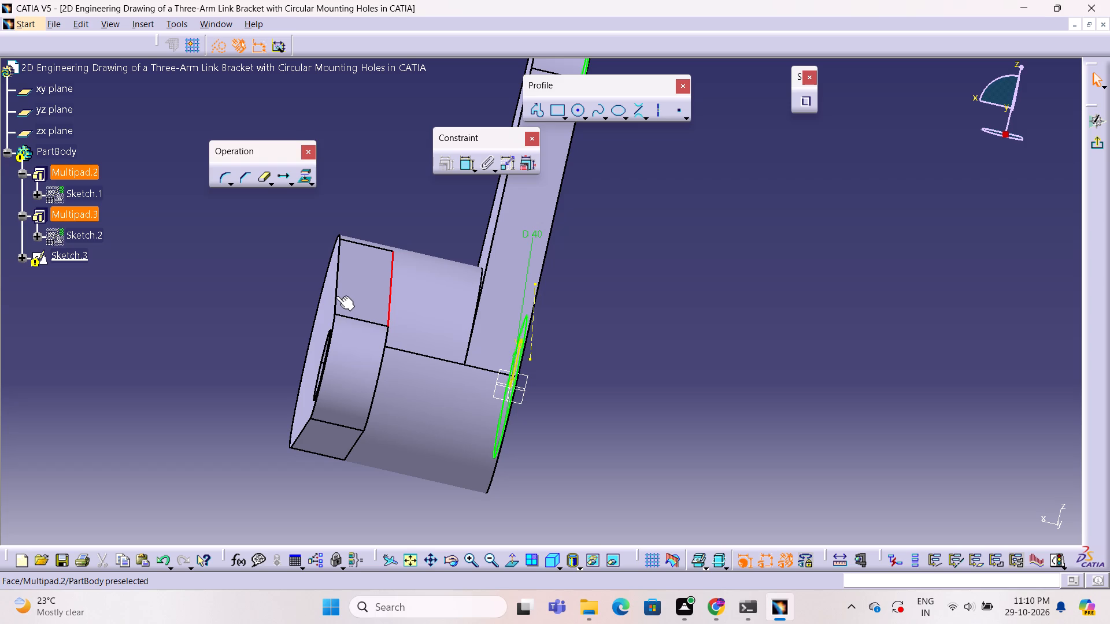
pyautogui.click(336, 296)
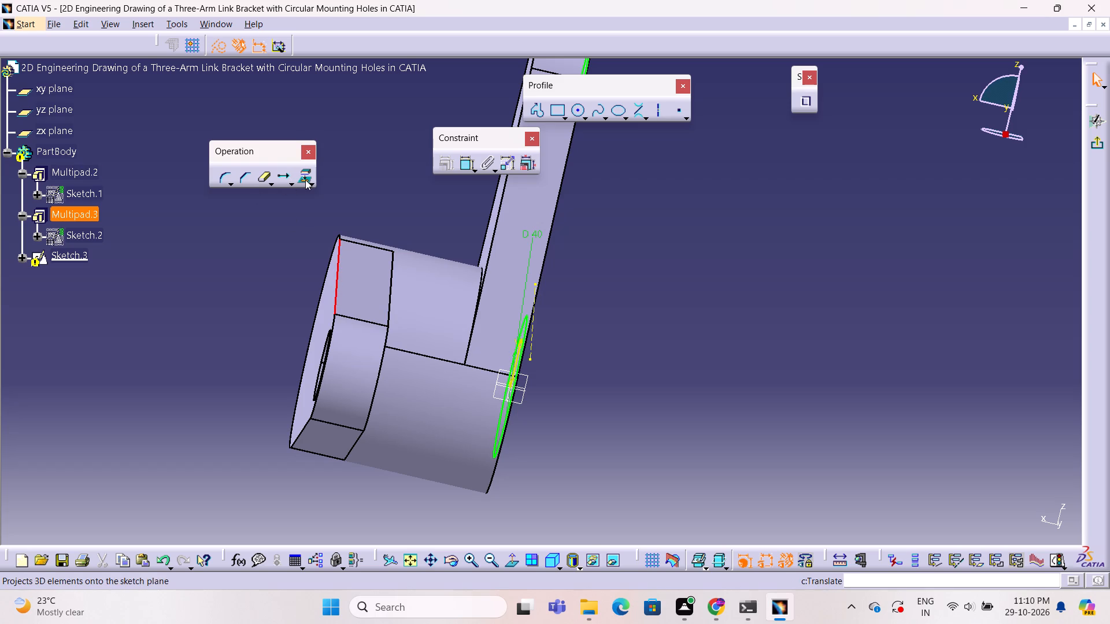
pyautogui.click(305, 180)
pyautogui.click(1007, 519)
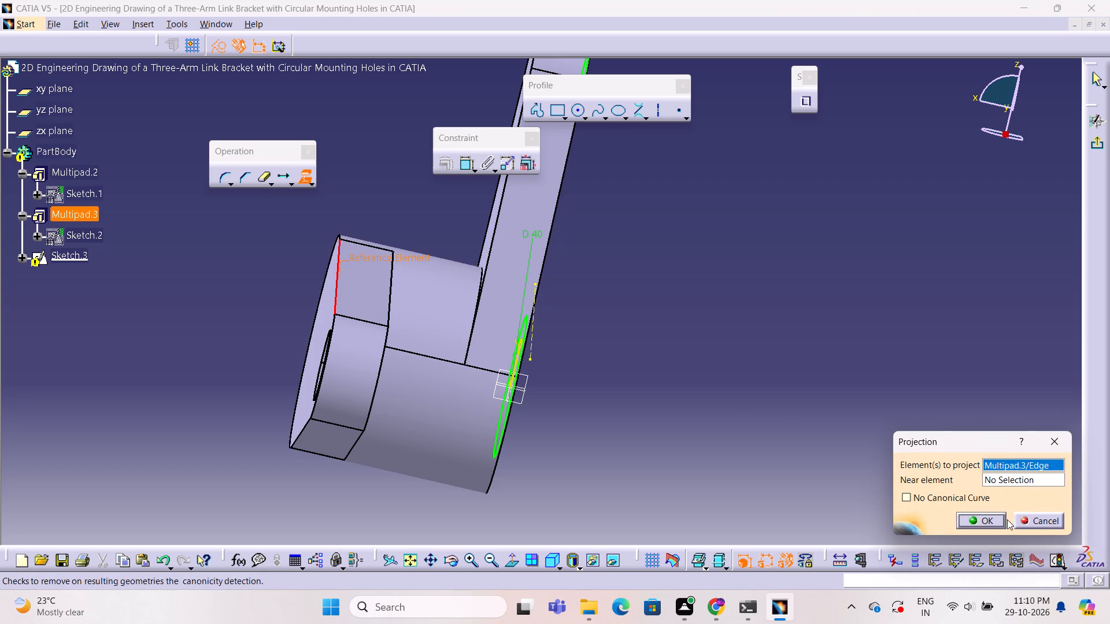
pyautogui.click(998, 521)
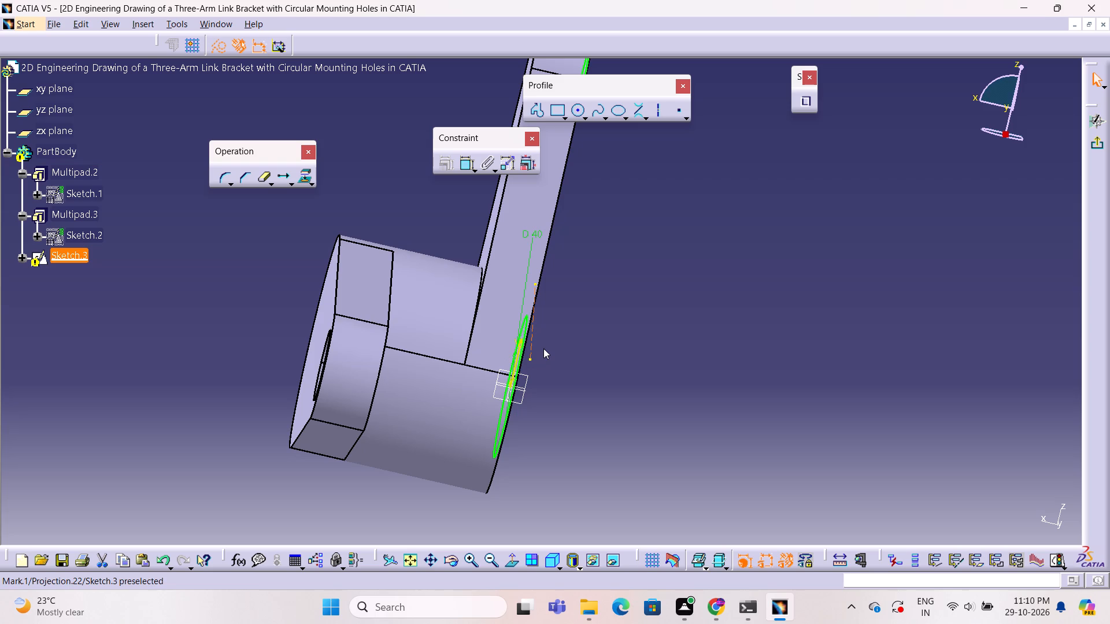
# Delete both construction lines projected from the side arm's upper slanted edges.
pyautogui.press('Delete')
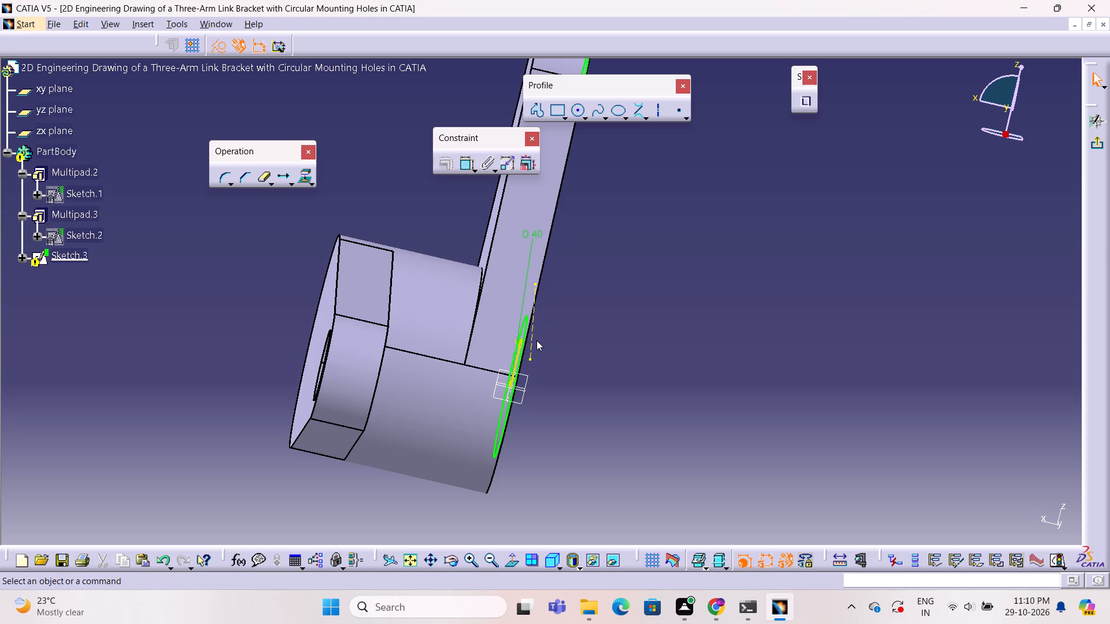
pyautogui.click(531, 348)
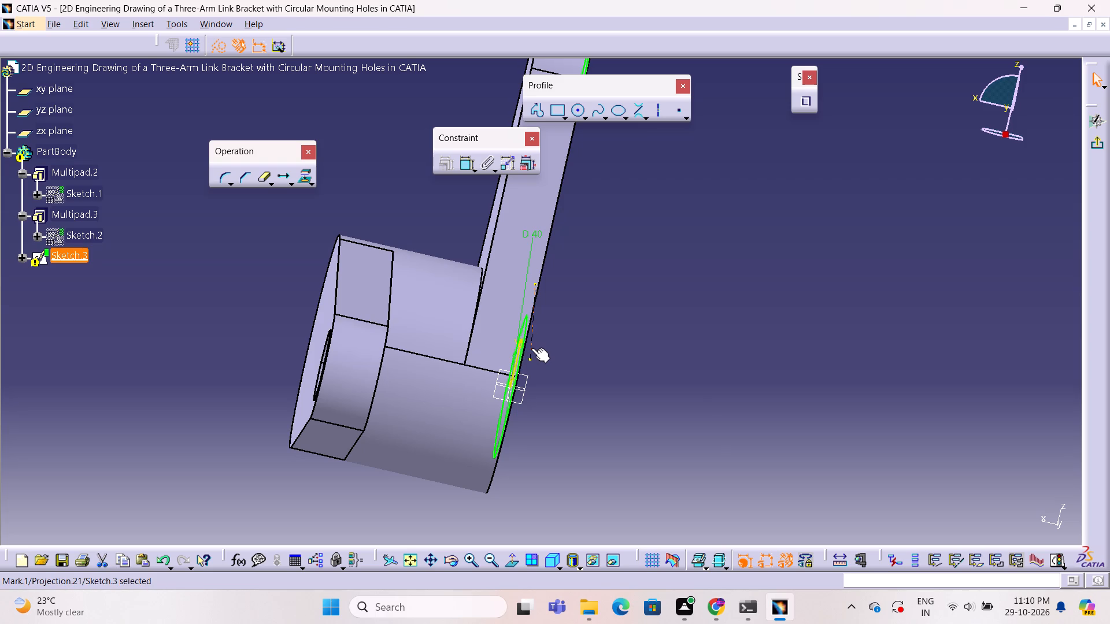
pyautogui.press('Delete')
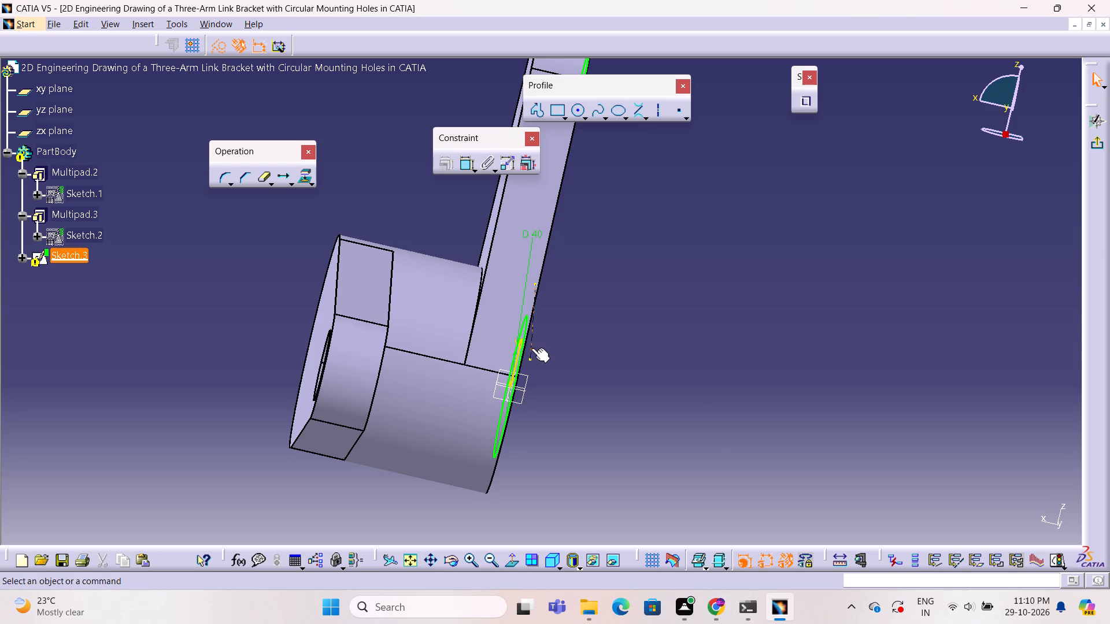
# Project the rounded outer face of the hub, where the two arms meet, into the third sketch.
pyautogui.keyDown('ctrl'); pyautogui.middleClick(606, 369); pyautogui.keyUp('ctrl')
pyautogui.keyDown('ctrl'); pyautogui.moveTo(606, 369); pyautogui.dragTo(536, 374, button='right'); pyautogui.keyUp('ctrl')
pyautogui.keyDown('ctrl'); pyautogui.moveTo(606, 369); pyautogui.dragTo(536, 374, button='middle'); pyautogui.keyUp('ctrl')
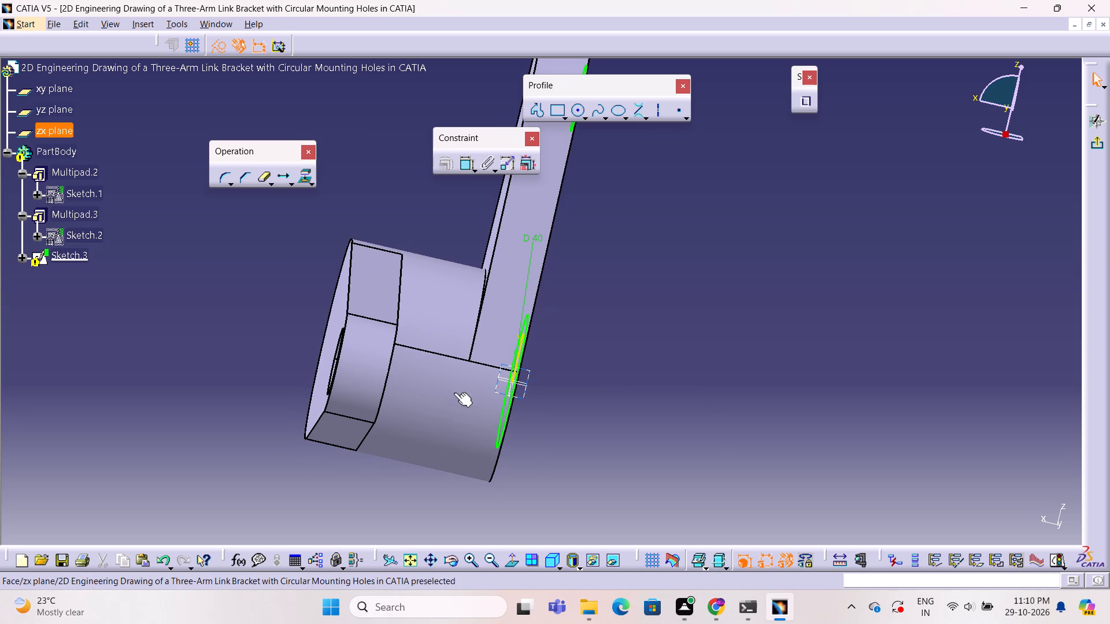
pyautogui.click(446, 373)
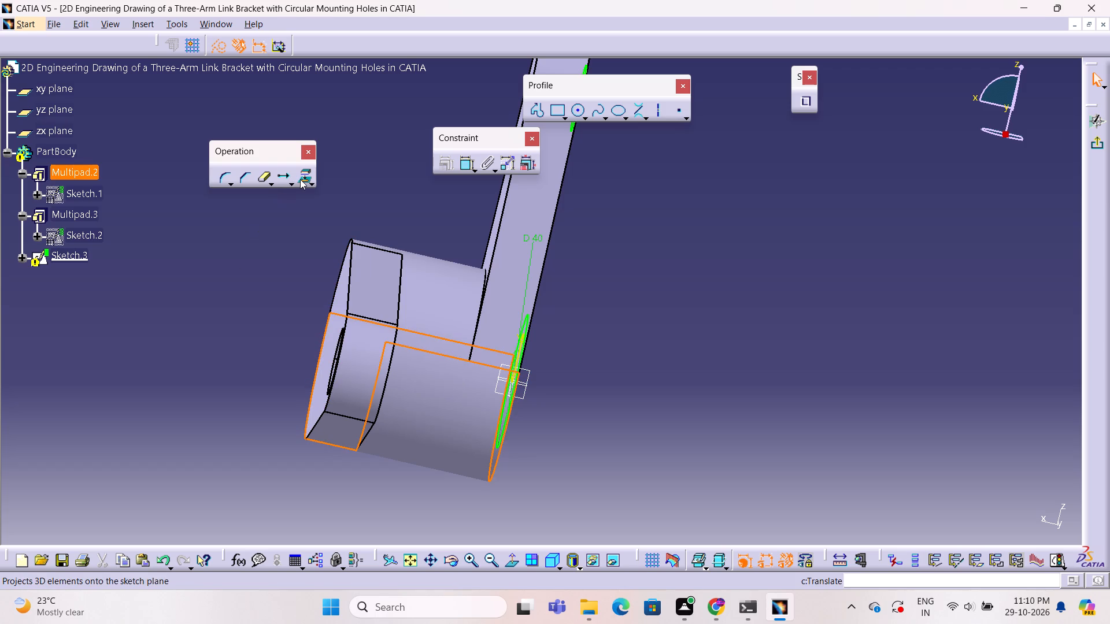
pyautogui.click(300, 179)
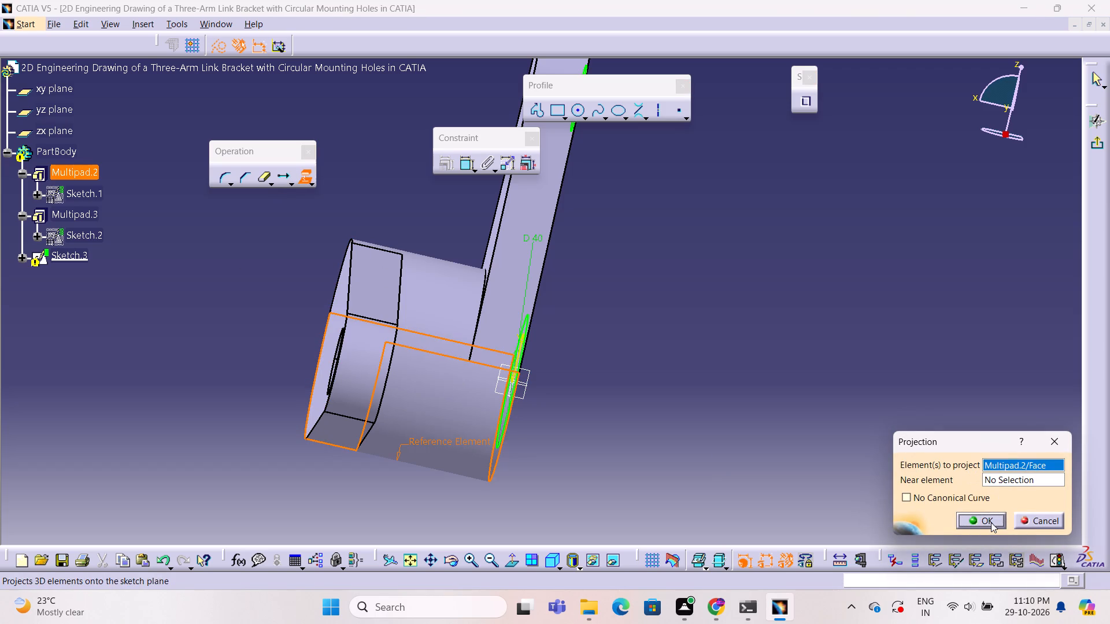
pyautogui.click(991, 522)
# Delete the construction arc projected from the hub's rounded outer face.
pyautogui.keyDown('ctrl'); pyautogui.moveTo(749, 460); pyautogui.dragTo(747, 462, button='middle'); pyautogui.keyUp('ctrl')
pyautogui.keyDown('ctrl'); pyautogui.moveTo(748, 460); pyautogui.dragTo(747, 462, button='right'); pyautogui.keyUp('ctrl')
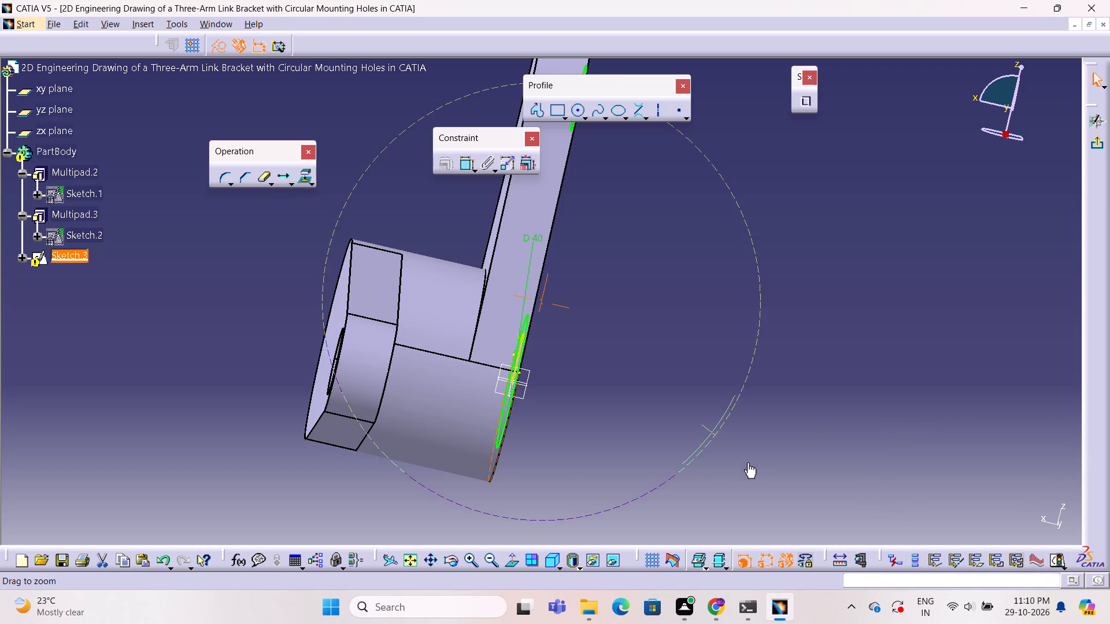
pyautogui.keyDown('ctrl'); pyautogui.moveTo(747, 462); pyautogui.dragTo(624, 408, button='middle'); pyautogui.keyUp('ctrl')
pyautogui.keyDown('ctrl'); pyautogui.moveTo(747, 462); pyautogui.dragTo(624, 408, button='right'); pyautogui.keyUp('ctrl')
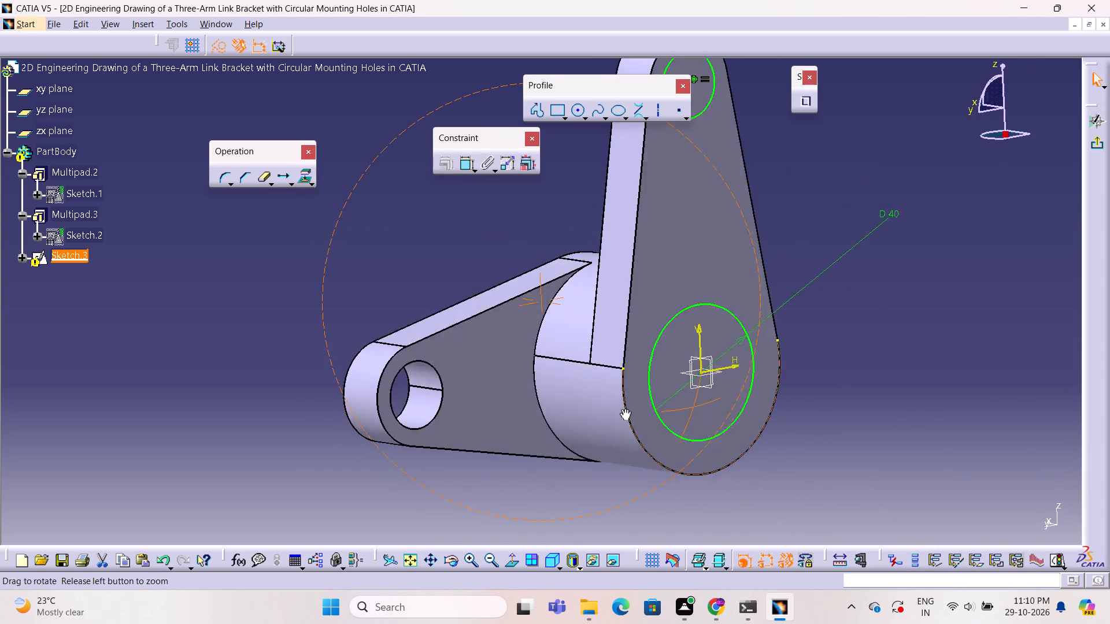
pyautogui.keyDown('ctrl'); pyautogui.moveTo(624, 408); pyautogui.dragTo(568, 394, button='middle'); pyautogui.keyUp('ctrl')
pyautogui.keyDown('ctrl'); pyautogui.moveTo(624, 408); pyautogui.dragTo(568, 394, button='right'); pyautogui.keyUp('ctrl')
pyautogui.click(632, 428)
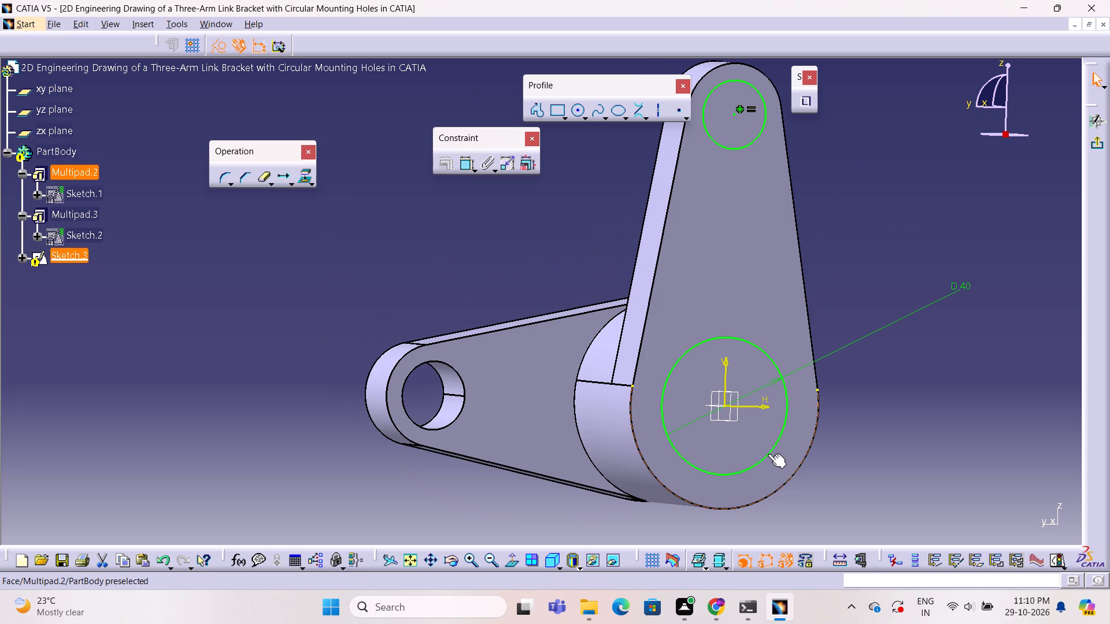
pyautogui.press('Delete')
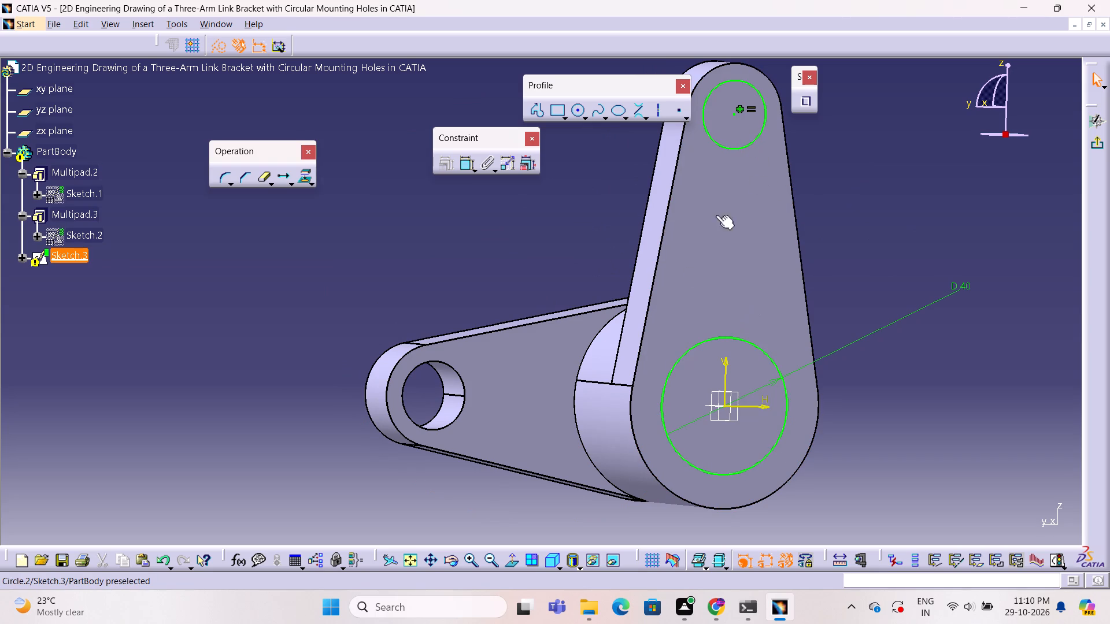
# Delete the 40 mm diameter circle centred on the origin and exit the third sketch.
pyautogui.doubleClick(764, 352)
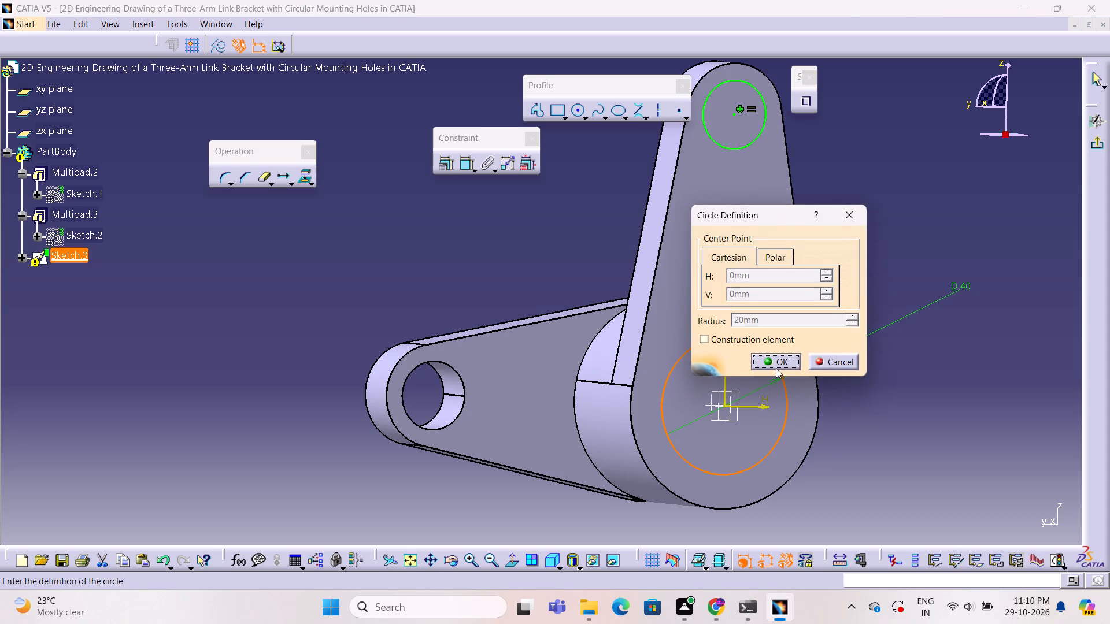
pyautogui.press('Escape')
pyautogui.click(761, 351)
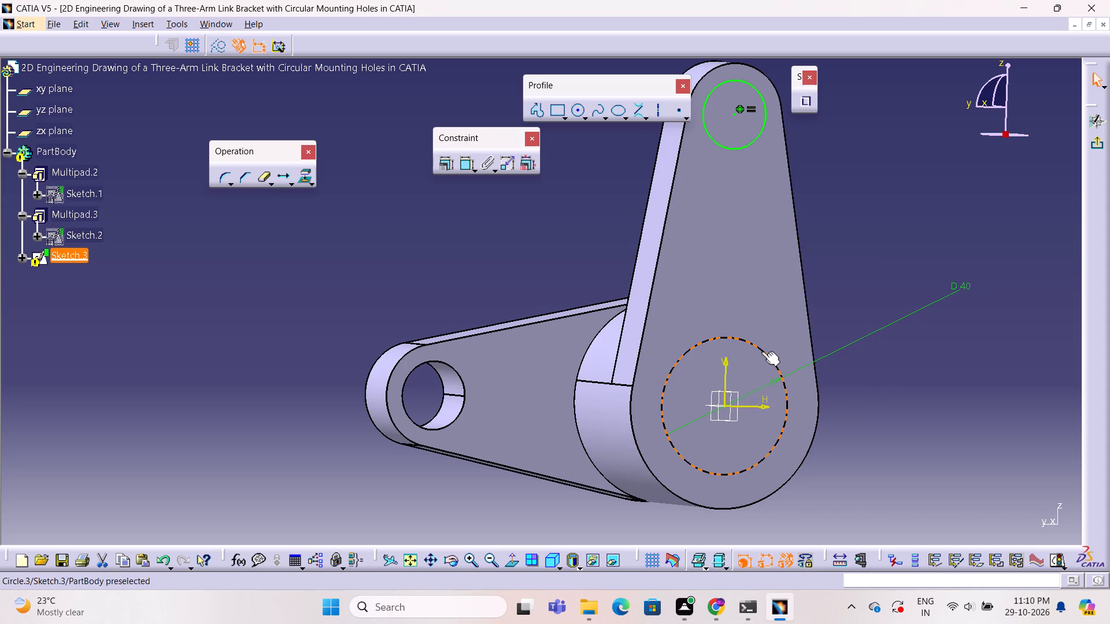
pyautogui.press('Delete')
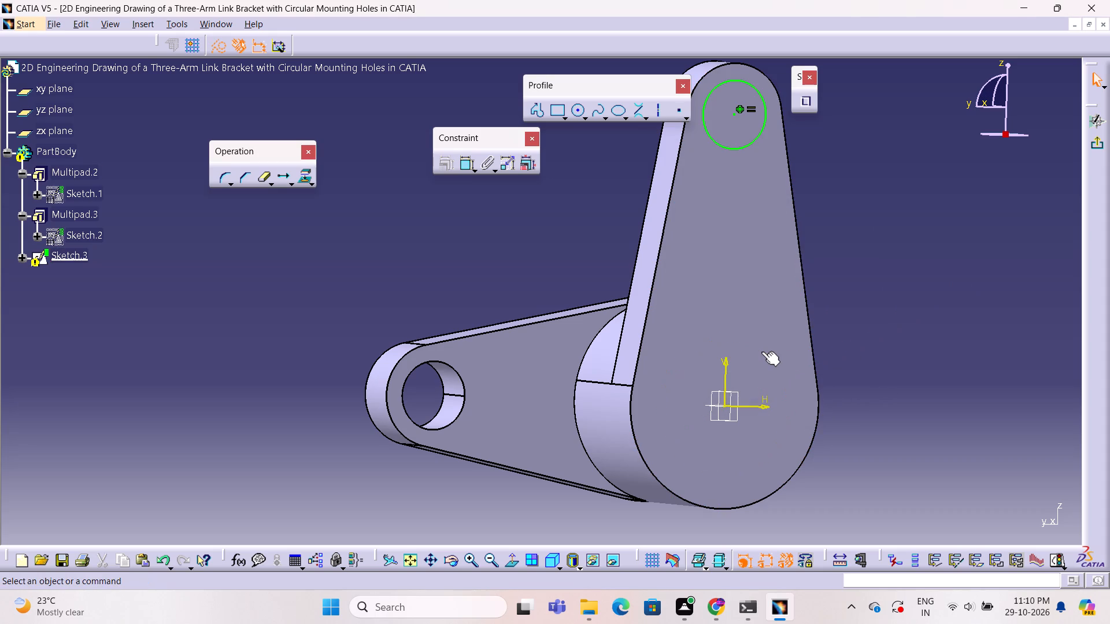
pyautogui.click(1097, 149)
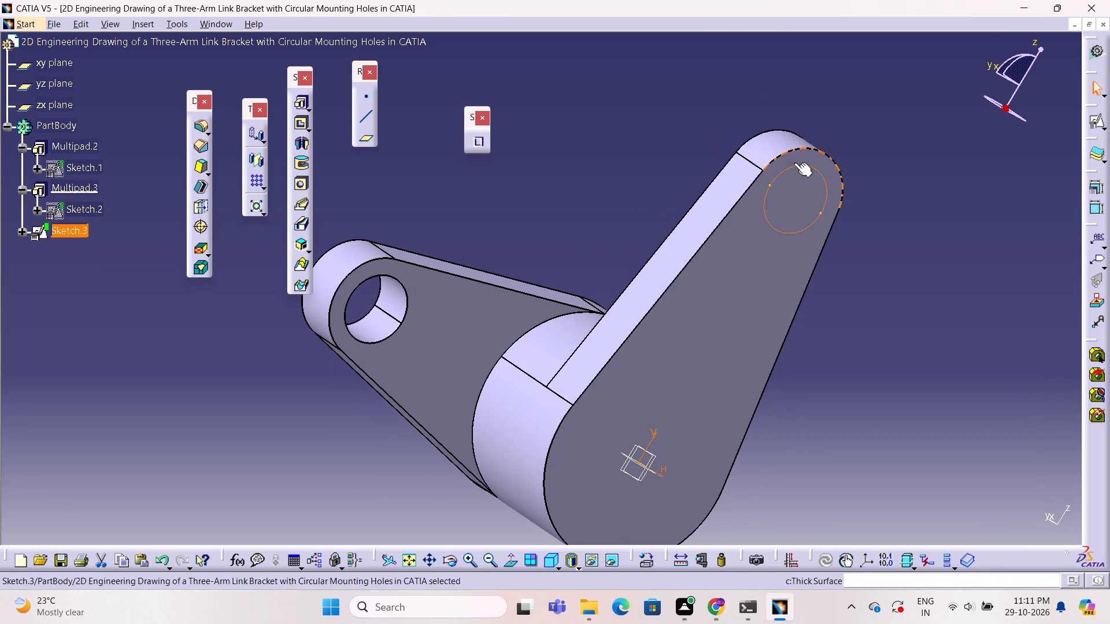
# Pad the third sketch's remaining circle at the upright arm's narrow end to a length of 25 mm.
pyautogui.click(308, 110)
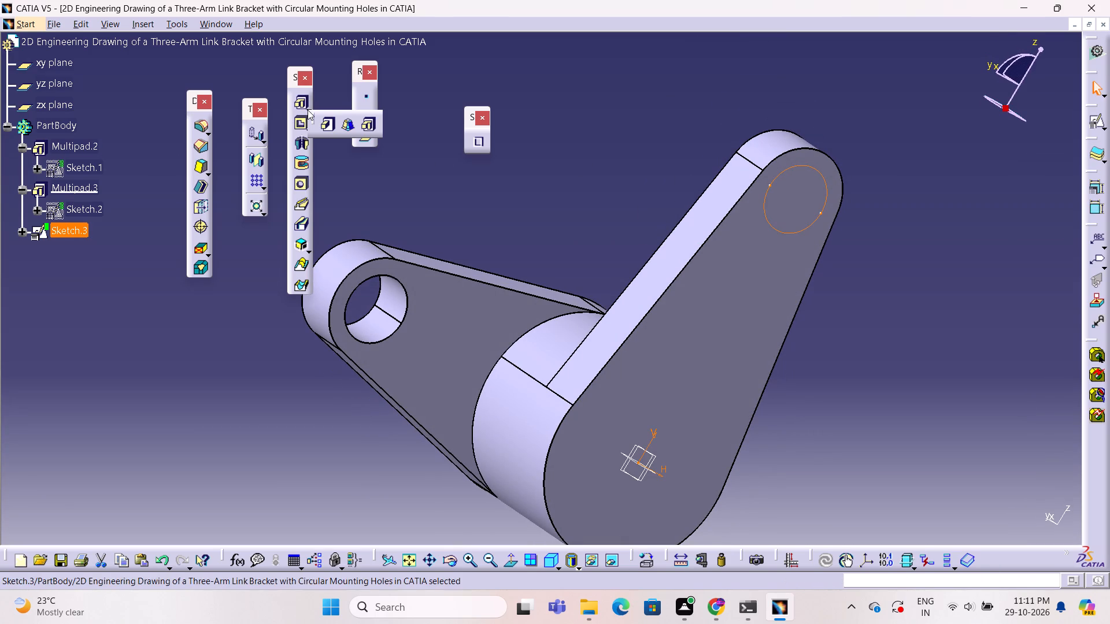
pyautogui.click(324, 121)
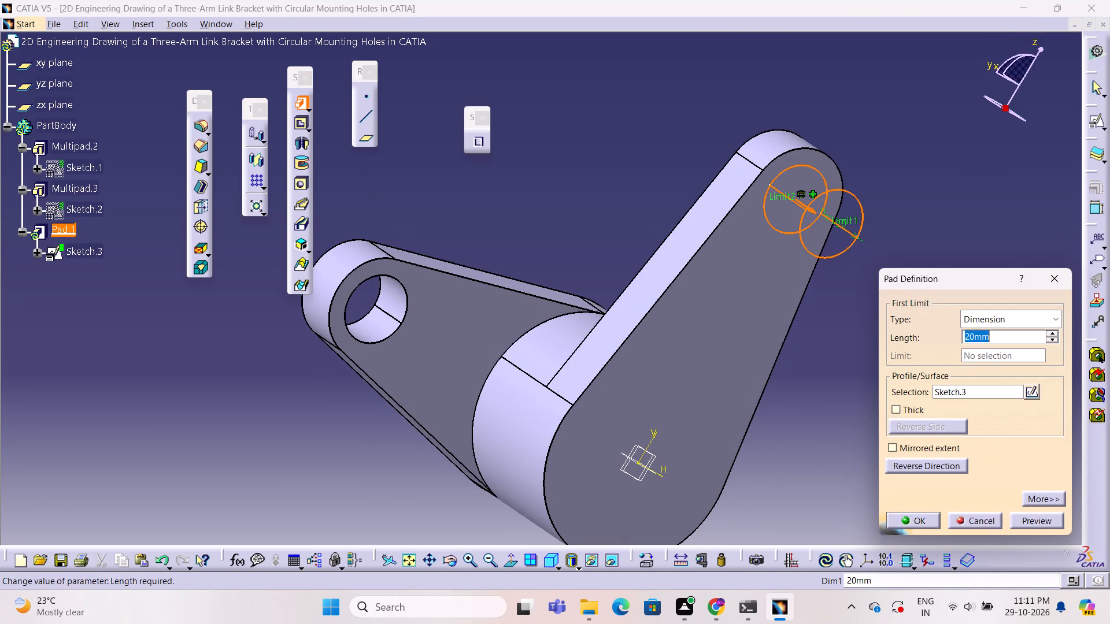
pyautogui.click(1046, 522)
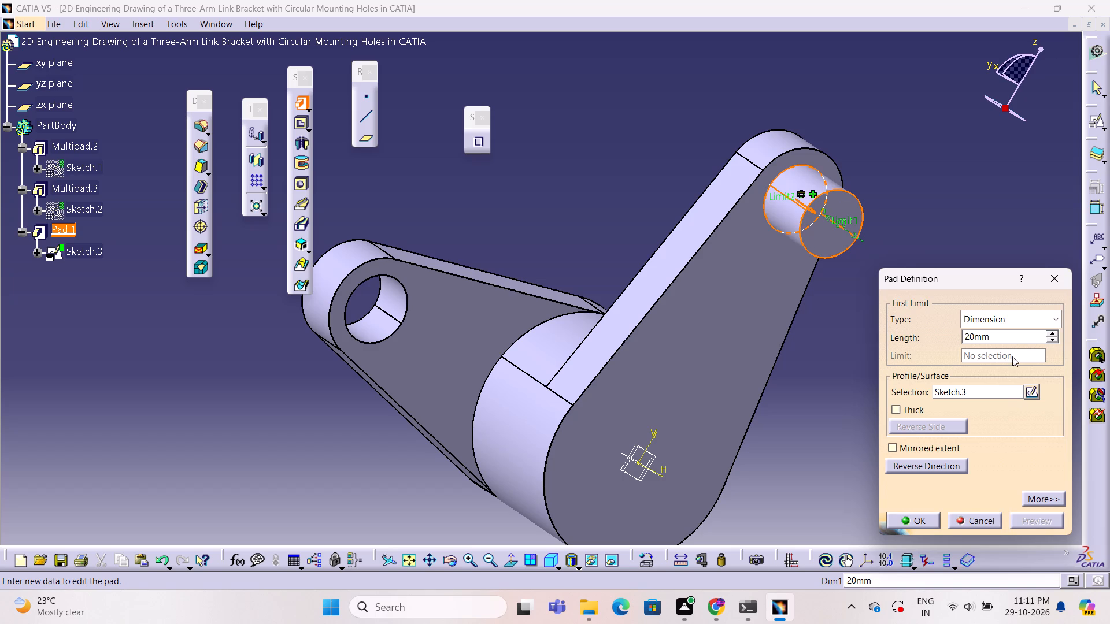
pyautogui.click(1015, 339)
pyautogui.doubleClick(1015, 339)
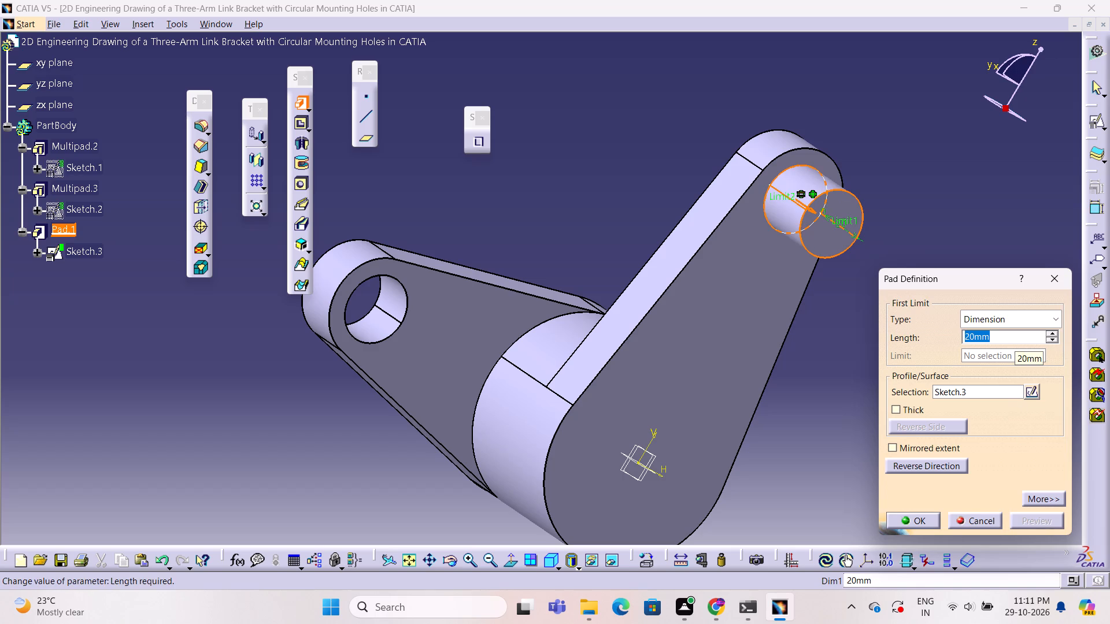
pyautogui.press('2')
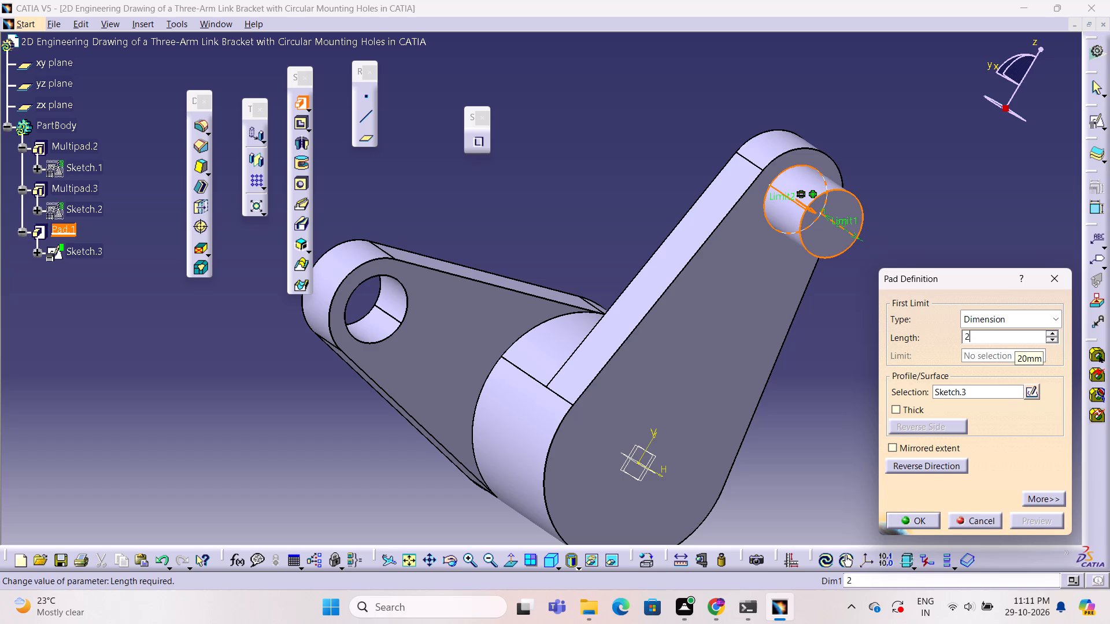
pyautogui.press('5')
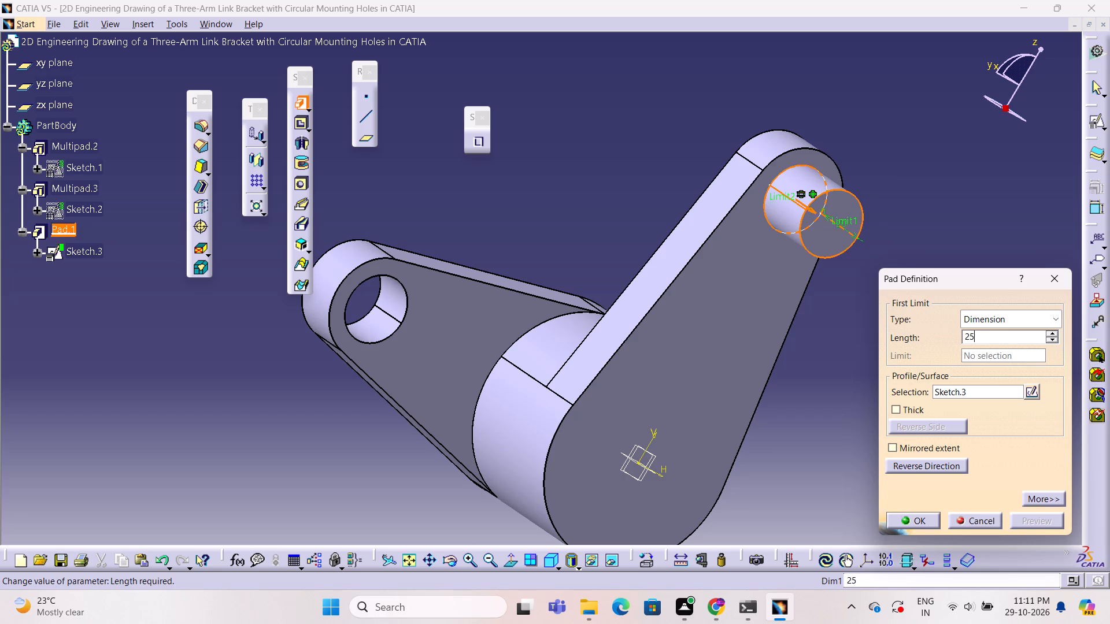
pyautogui.click(1031, 342)
pyautogui.click(850, 349)
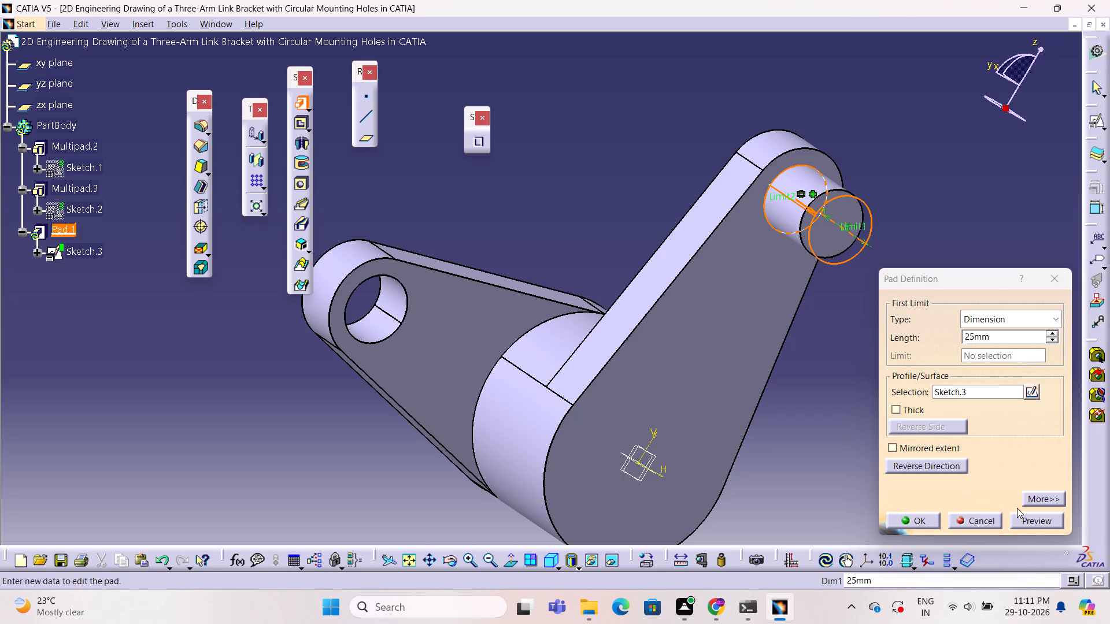
pyautogui.click(1030, 519)
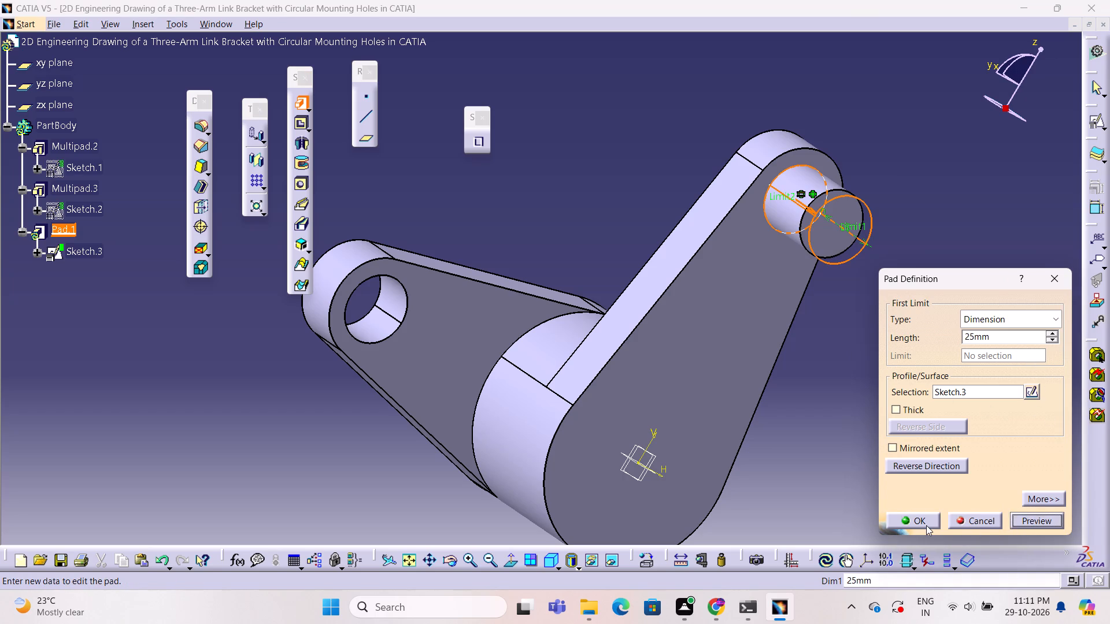
pyautogui.click(926, 525)
pyautogui.click(874, 474)
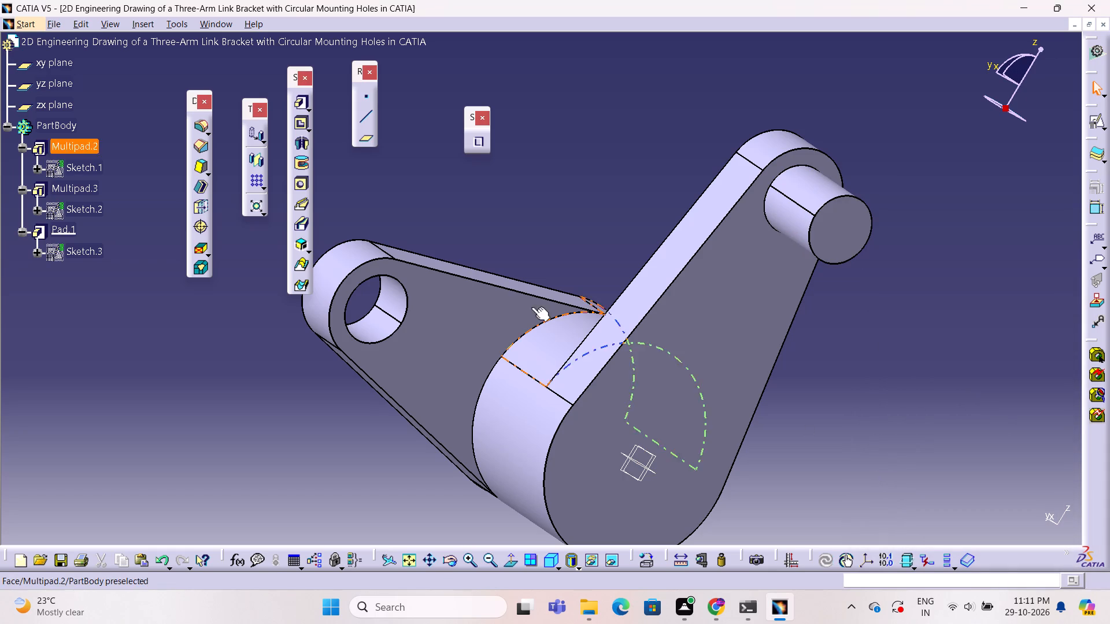
# Create a positioned sketch on the upright arm's front face with implicit origin and orientation.
pyautogui.click(690, 376)
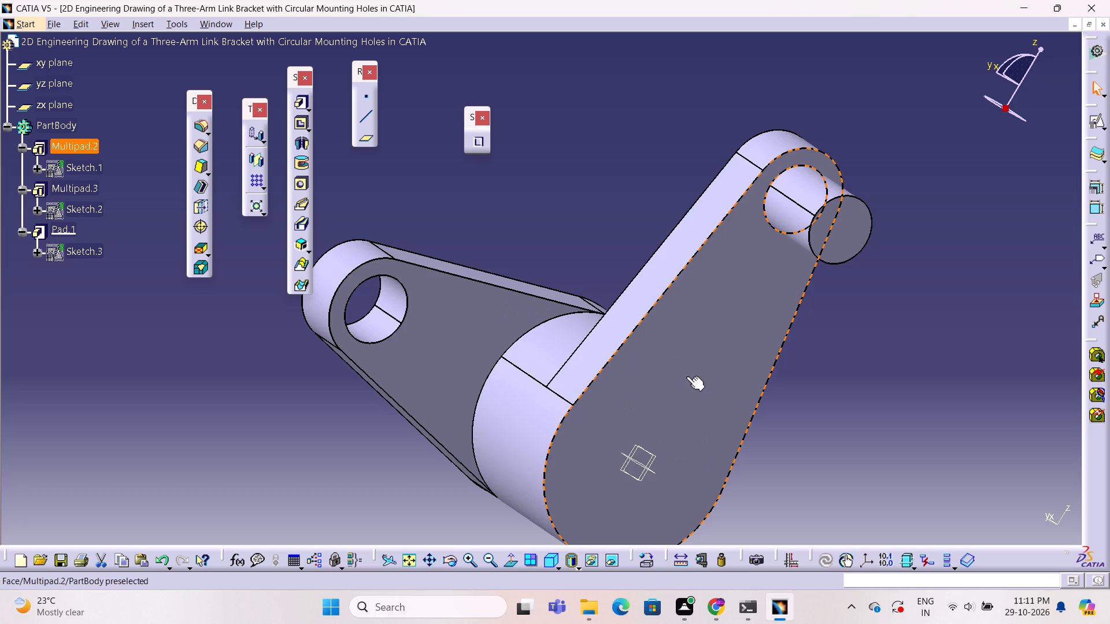
pyautogui.click(1096, 121)
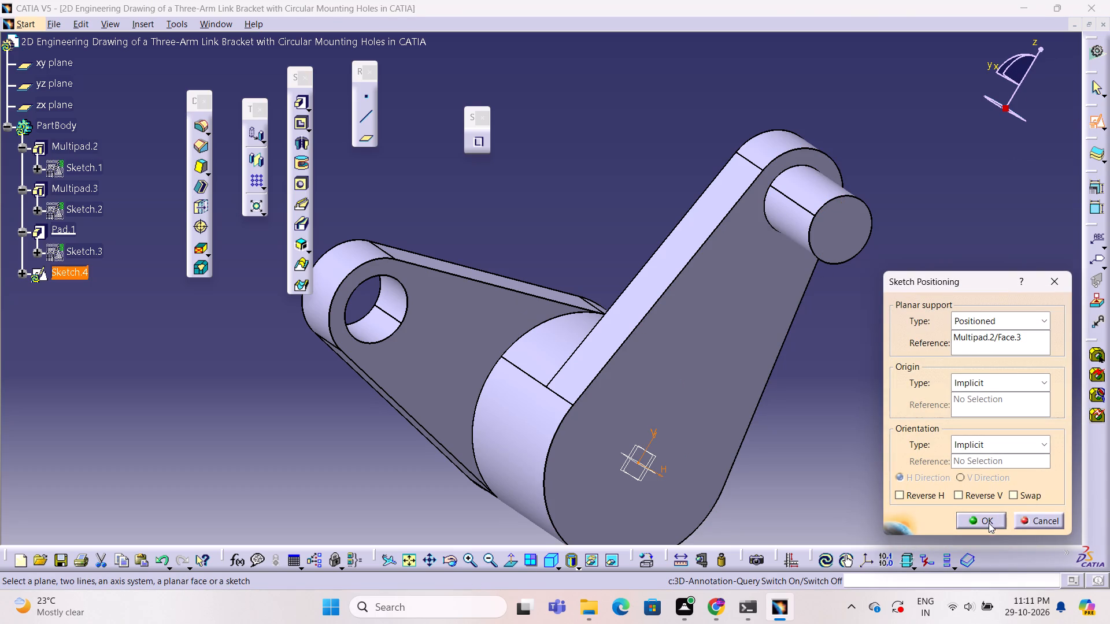
pyautogui.click(986, 523)
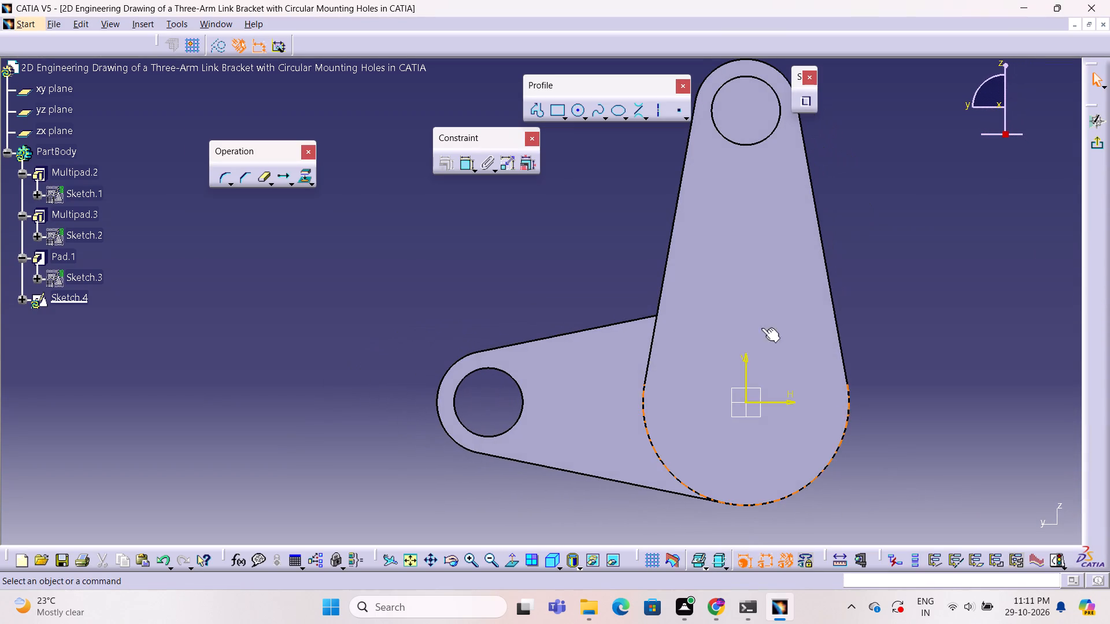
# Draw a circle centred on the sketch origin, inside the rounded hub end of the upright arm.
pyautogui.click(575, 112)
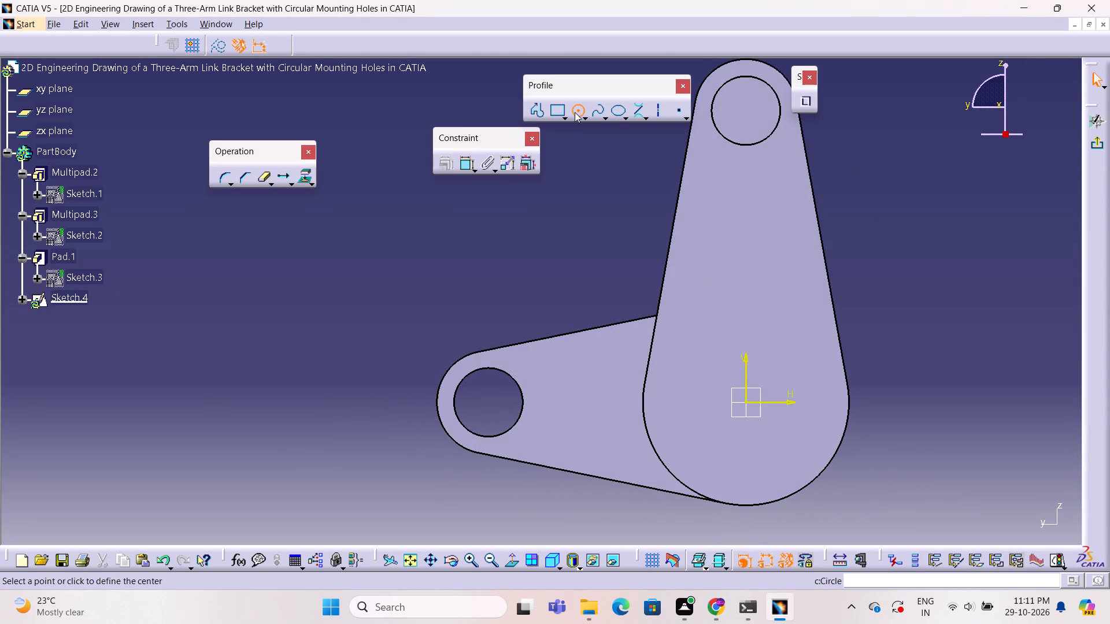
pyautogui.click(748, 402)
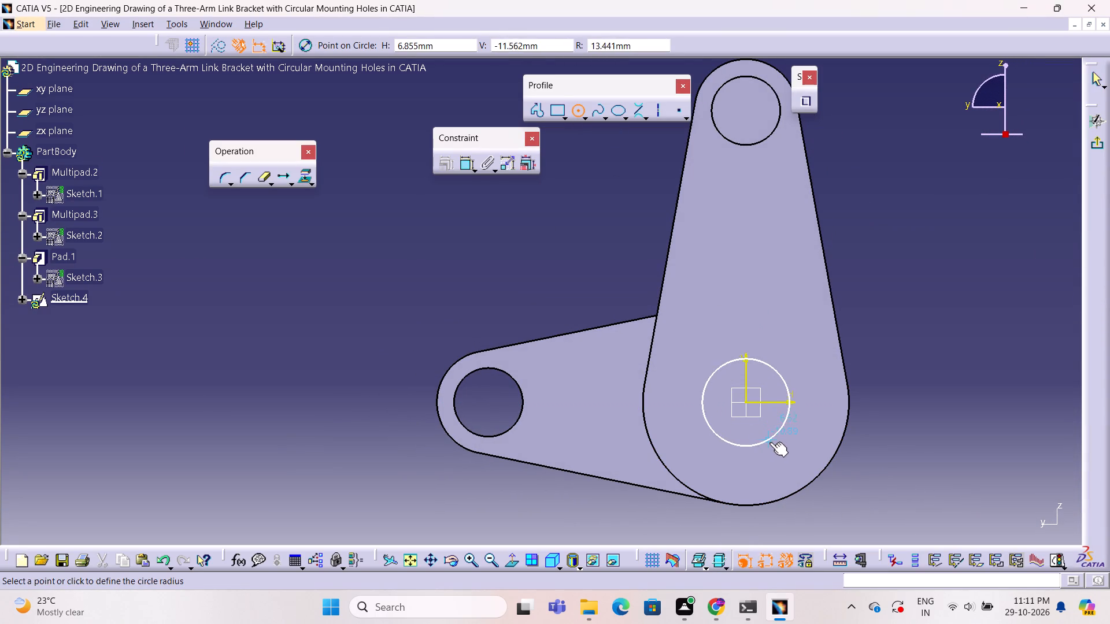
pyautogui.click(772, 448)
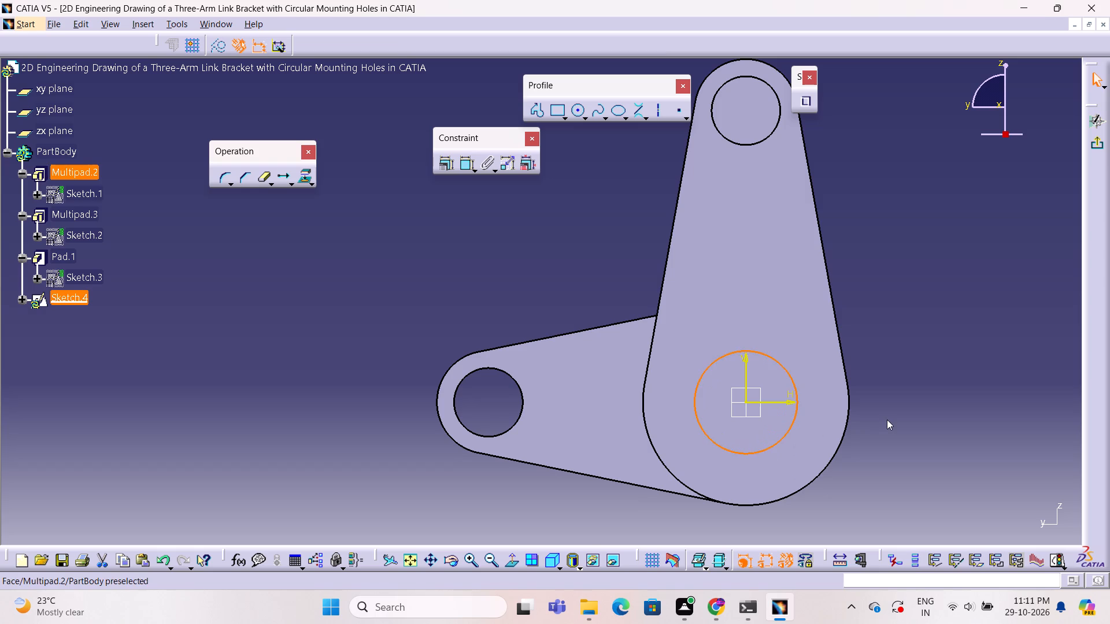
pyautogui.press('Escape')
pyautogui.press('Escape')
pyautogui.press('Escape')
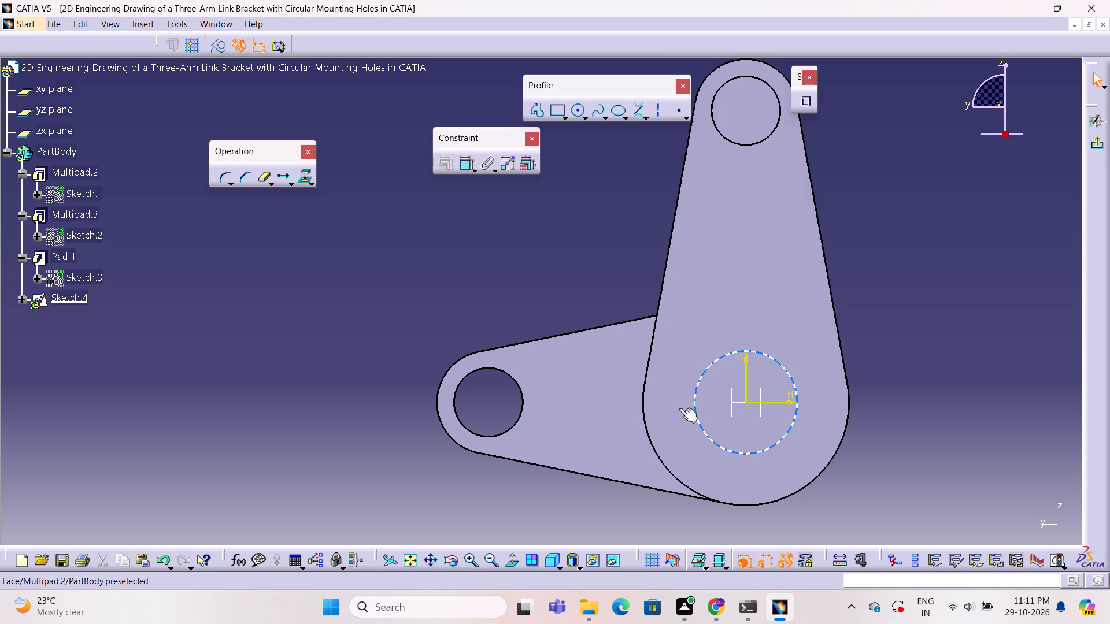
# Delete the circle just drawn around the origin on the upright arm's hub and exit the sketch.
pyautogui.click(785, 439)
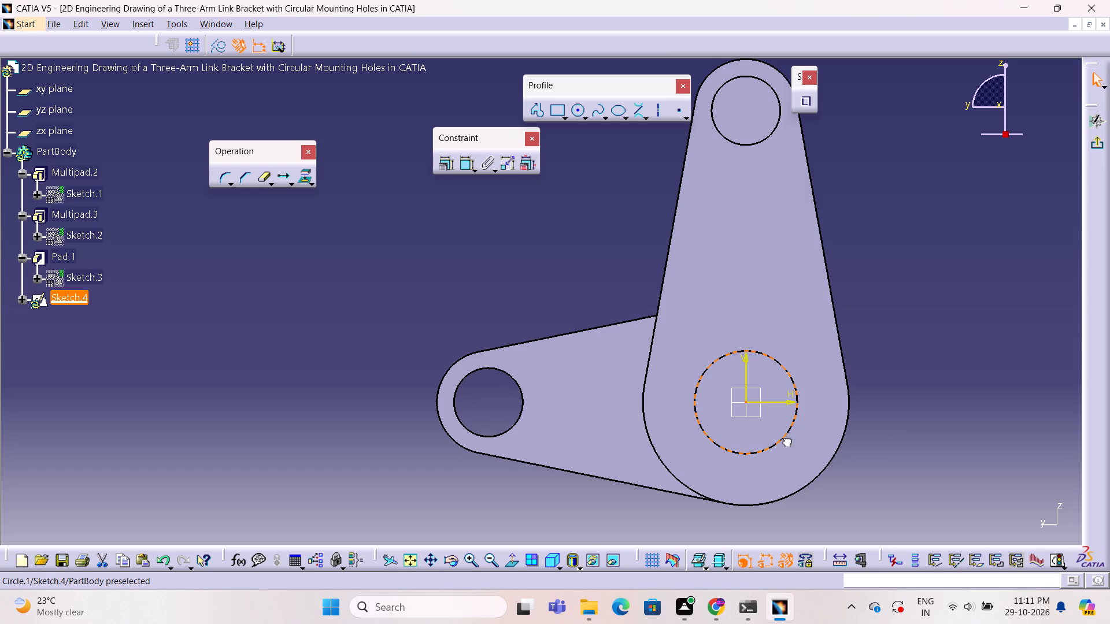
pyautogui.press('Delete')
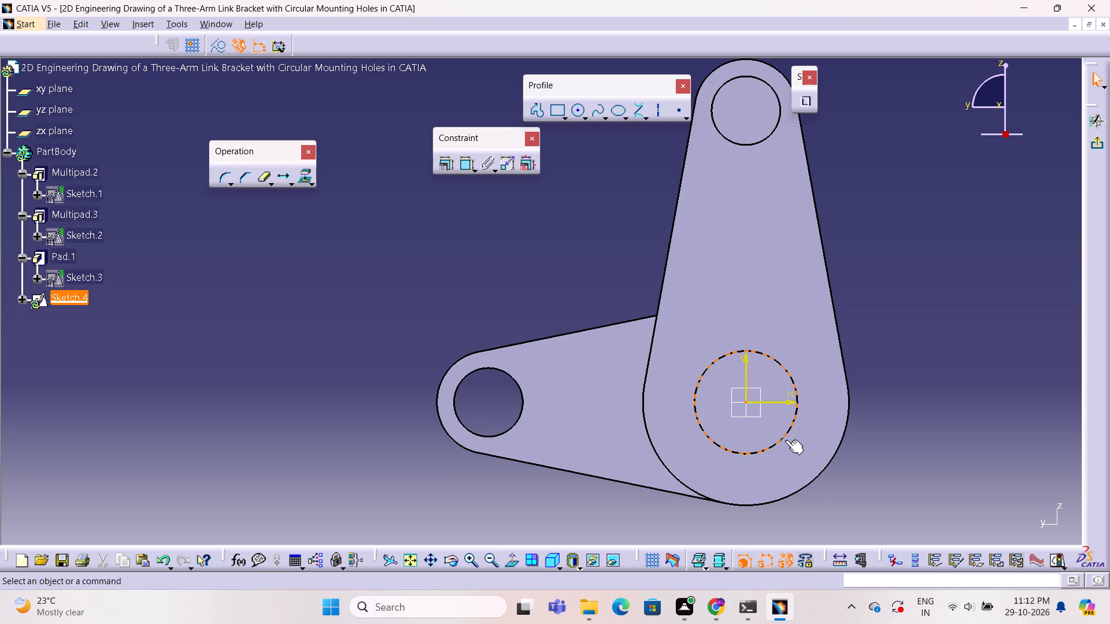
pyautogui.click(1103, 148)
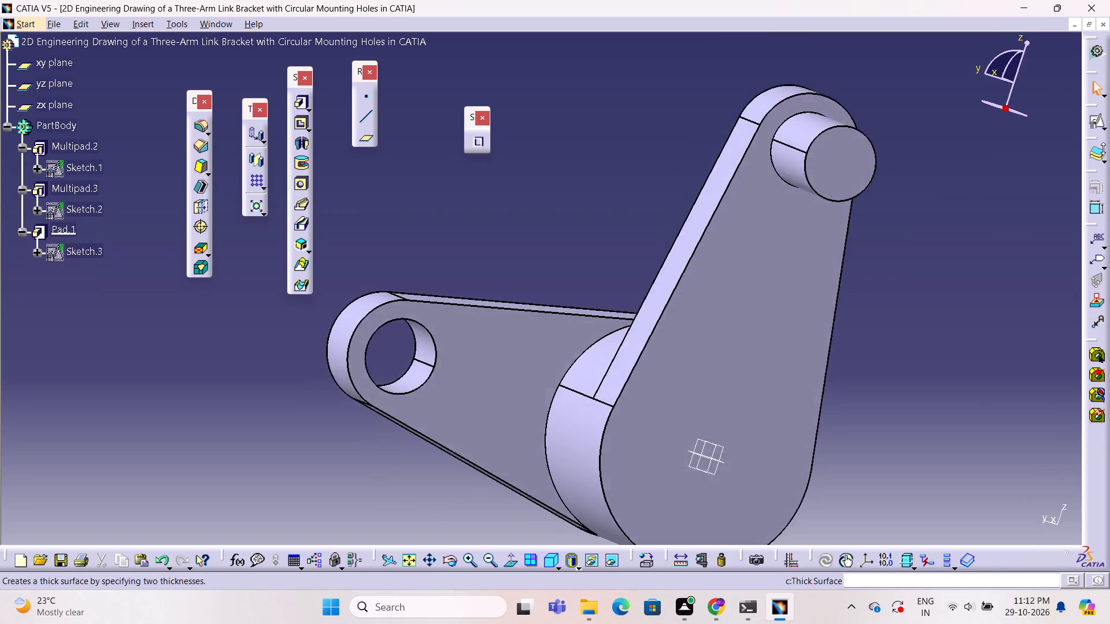
# Create a positioned sketch on the horizontal arm's outer face, on the opposite side of the bracket, with implicit origin and orientation.
pyautogui.click(513, 560)
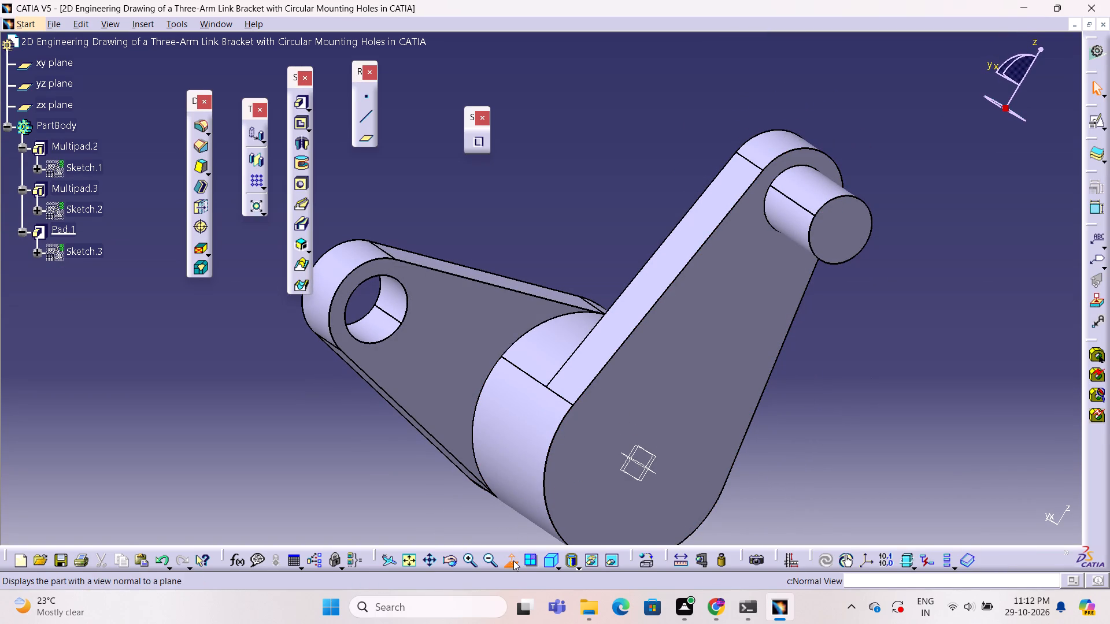
pyautogui.click(542, 564)
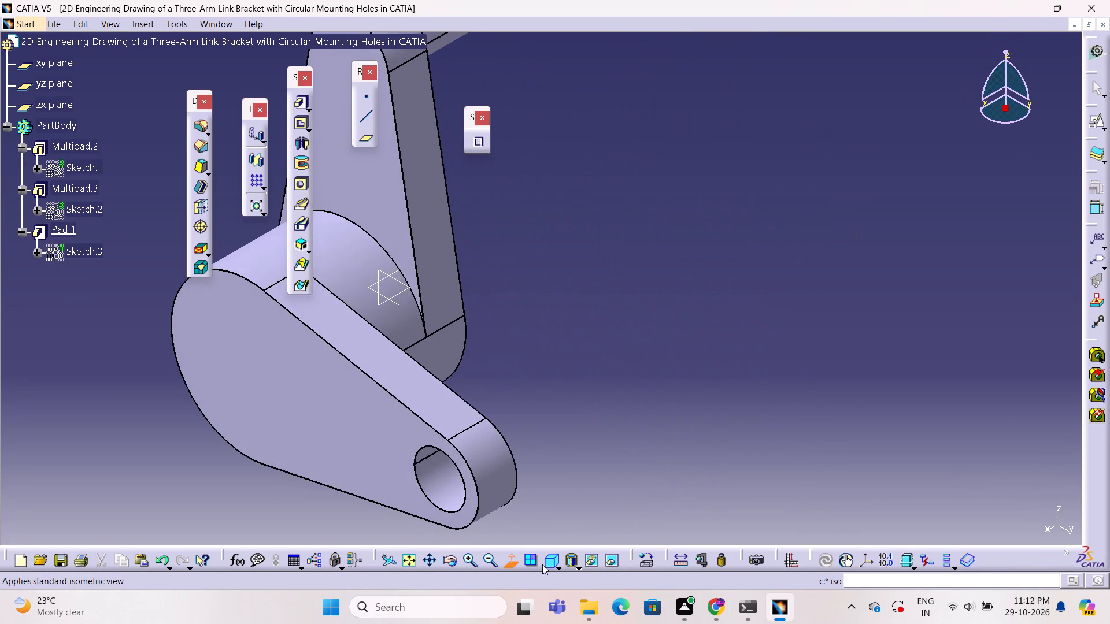
pyautogui.moveTo(609, 336); pyautogui.dragTo(789, 247, button='middle')
pyautogui.click(456, 296)
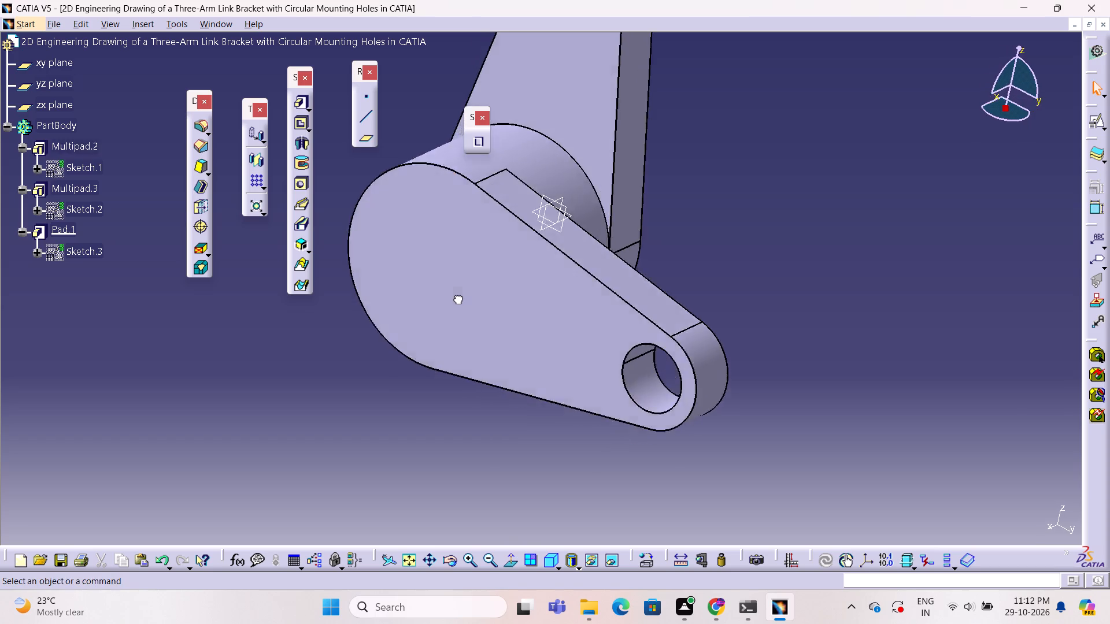
pyautogui.click(1094, 120)
pyautogui.click(1063, 279)
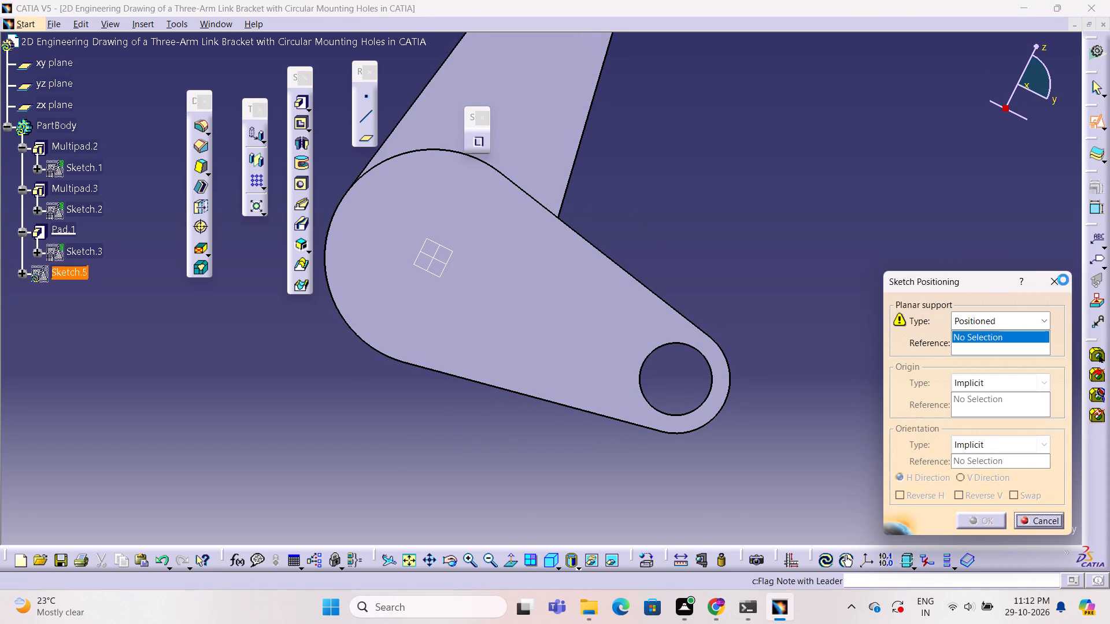
pyautogui.click(573, 324)
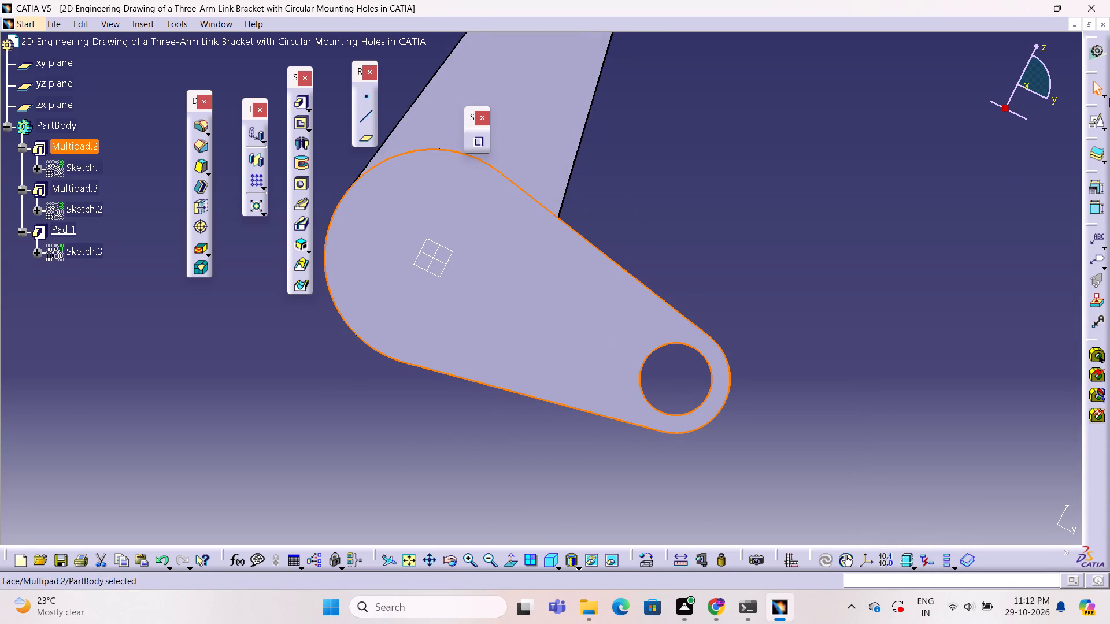
pyautogui.click(1095, 116)
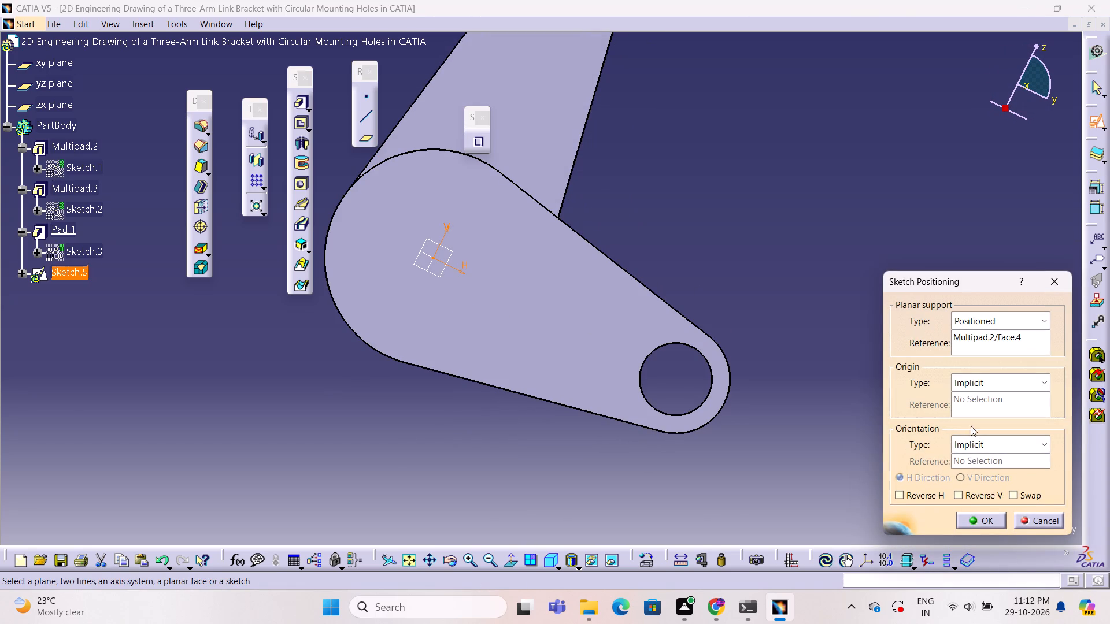
pyautogui.click(970, 522)
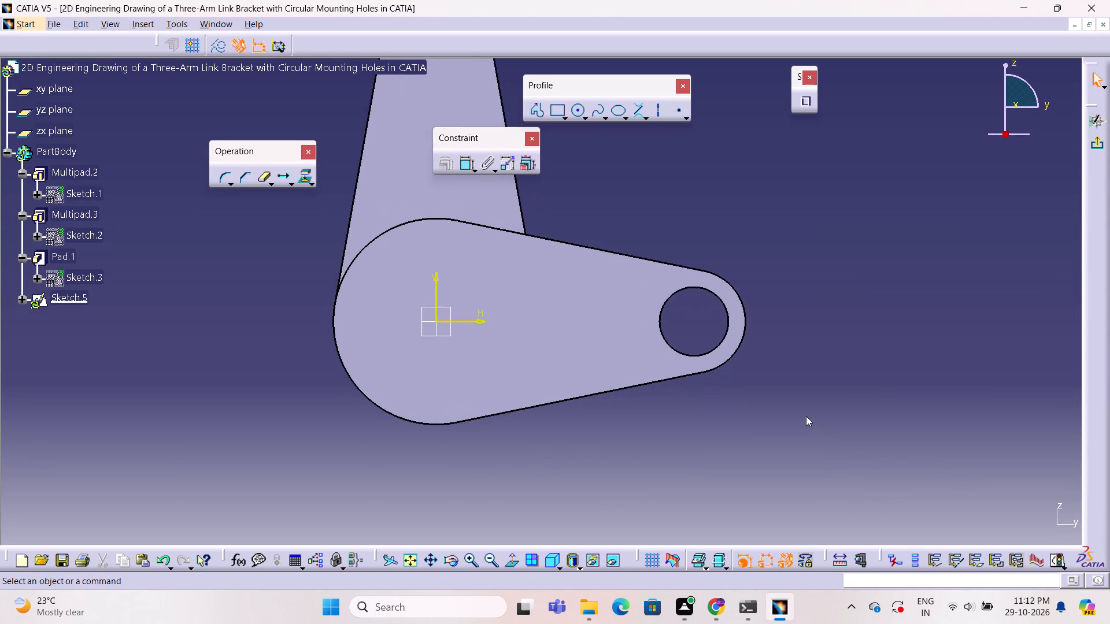
# Draw a circle of about 16 mm radius centred on the sketch origin at the horizontal arm's hub end.
pyautogui.moveTo(806, 416); pyautogui.dragTo(841, 396, button='middle')
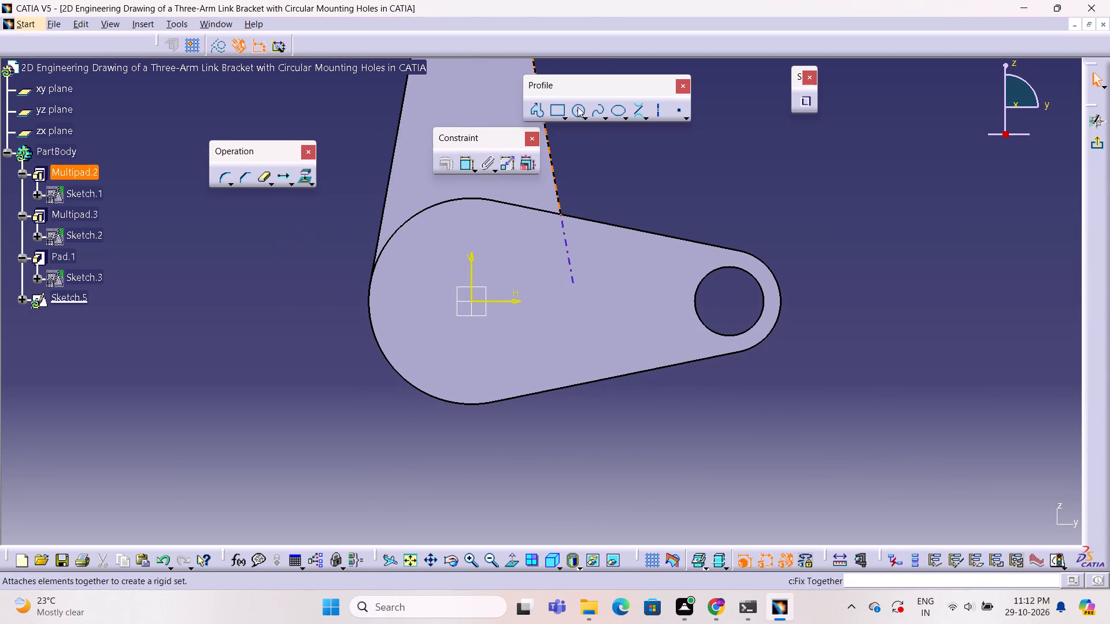
pyautogui.click(578, 107)
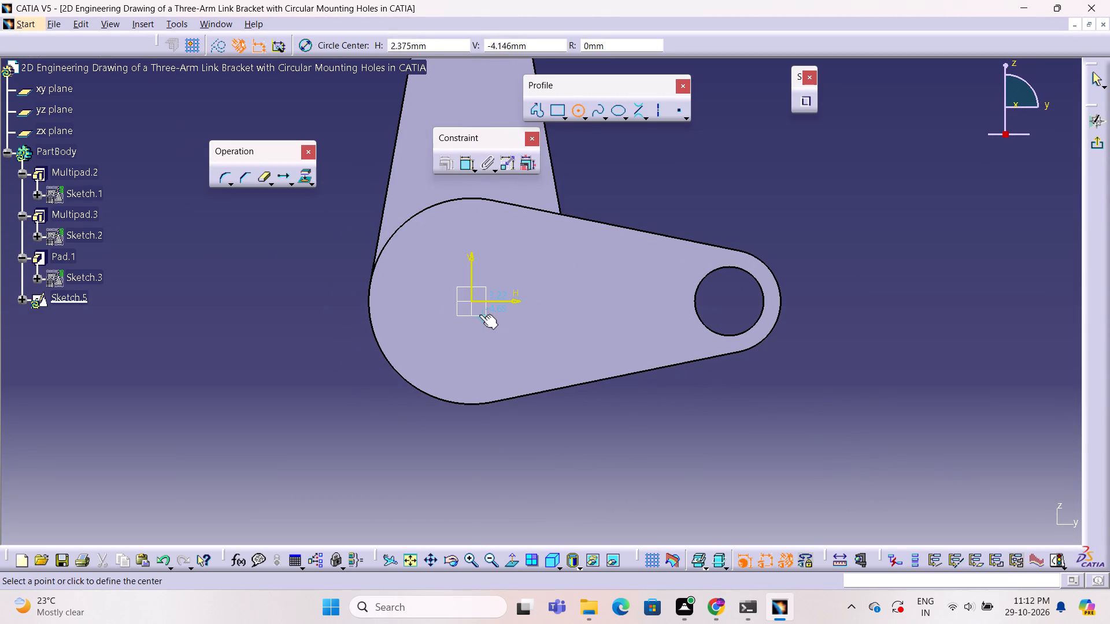
pyautogui.click(472, 300)
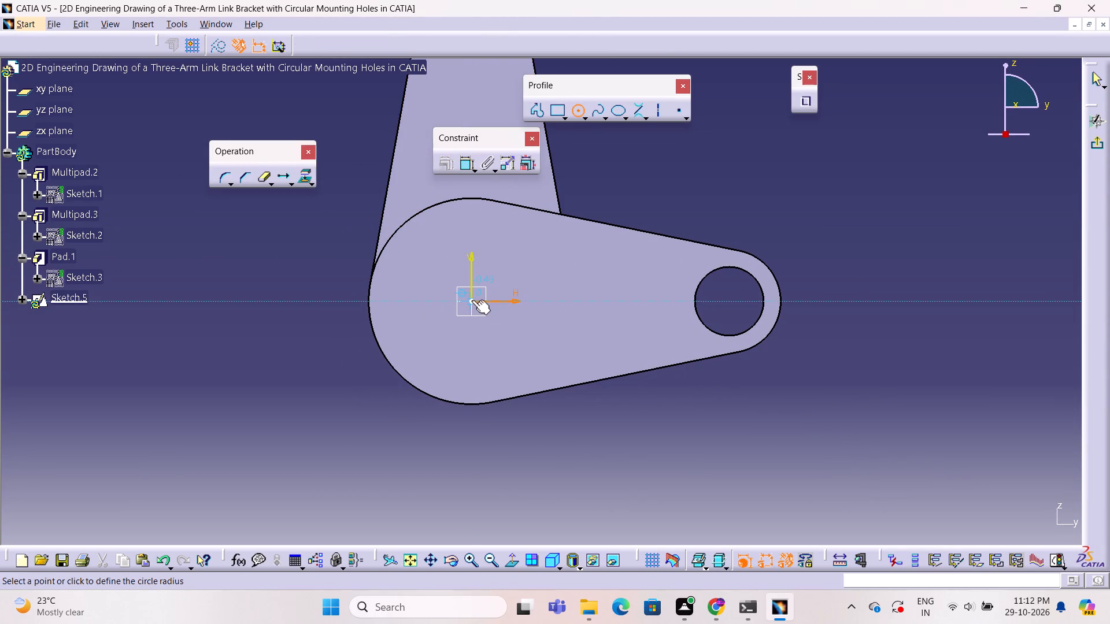
pyautogui.click(506, 349)
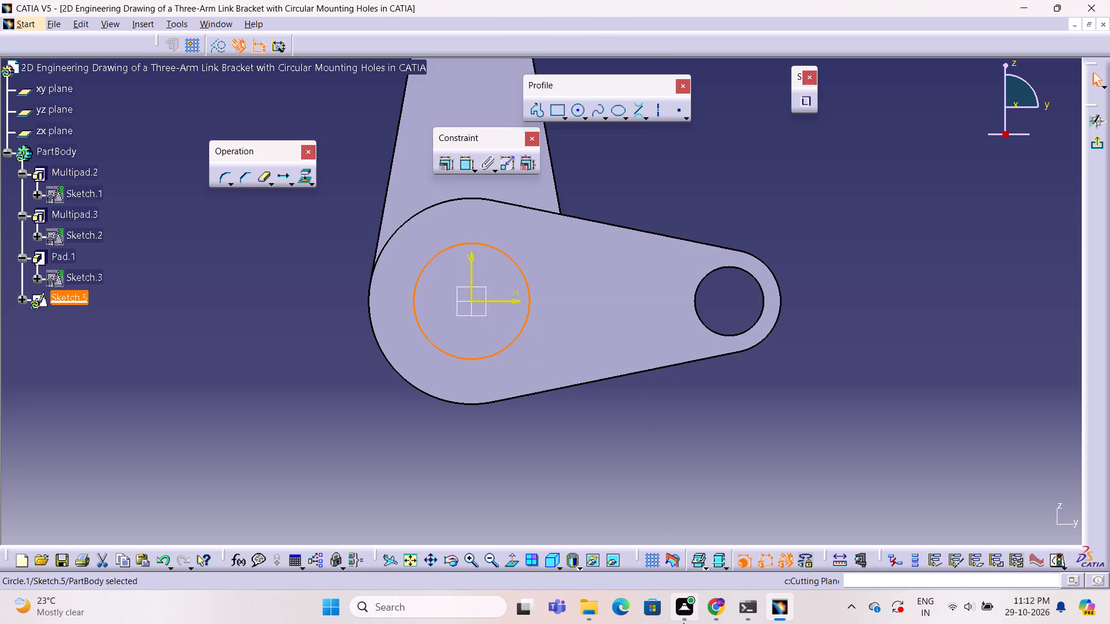
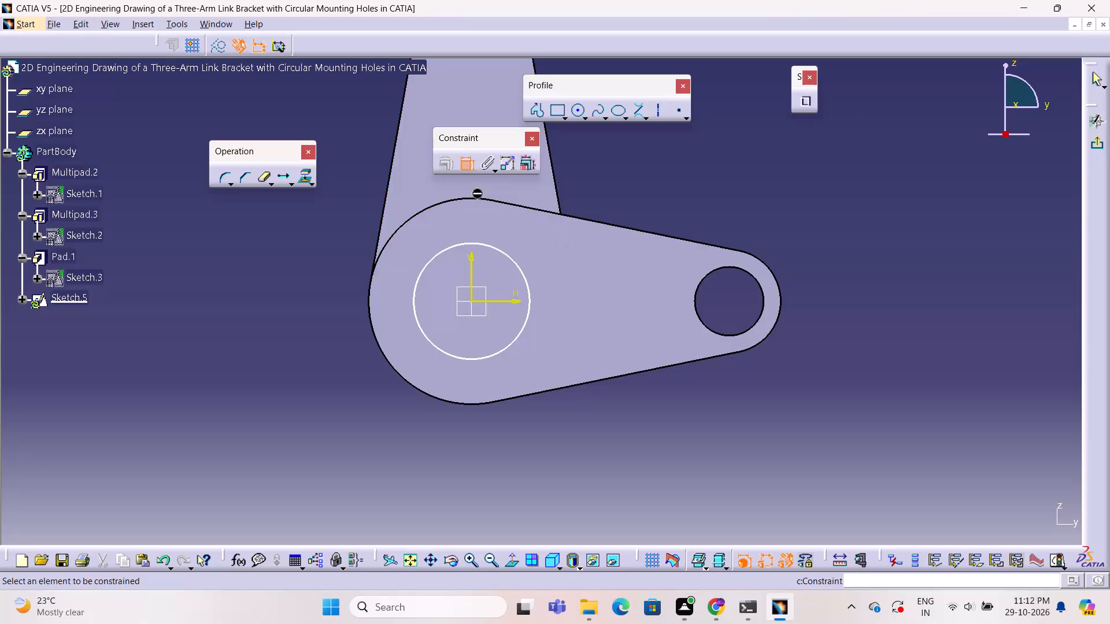
# Delete the circle centred on the sketch origin on the horizontal arm's outer face.
pyautogui.click(498, 249)
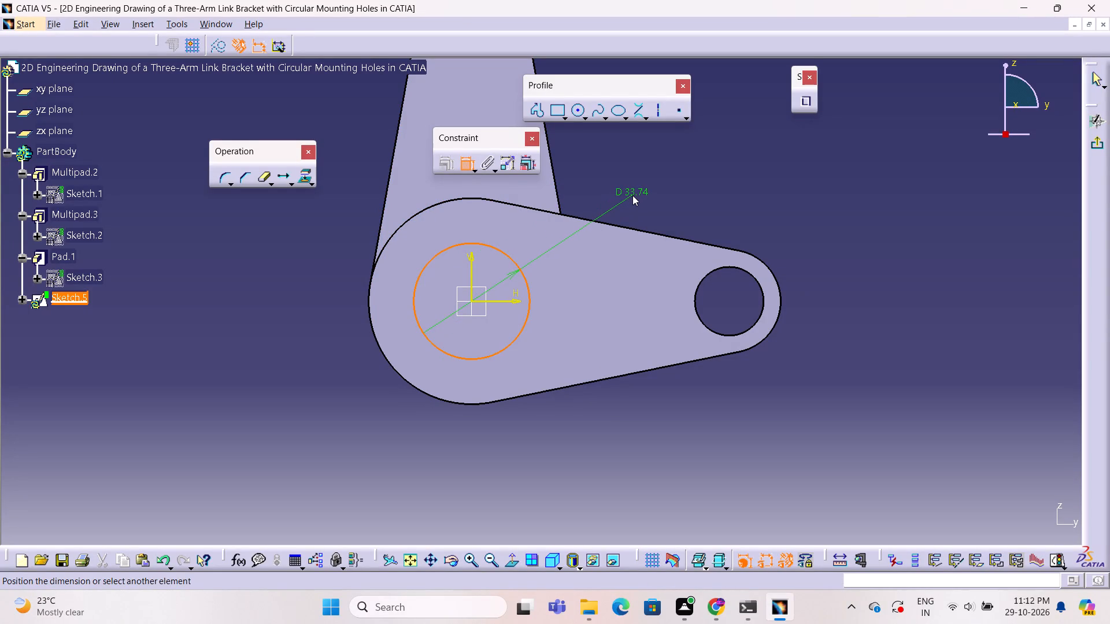
pyautogui.press('Escape')
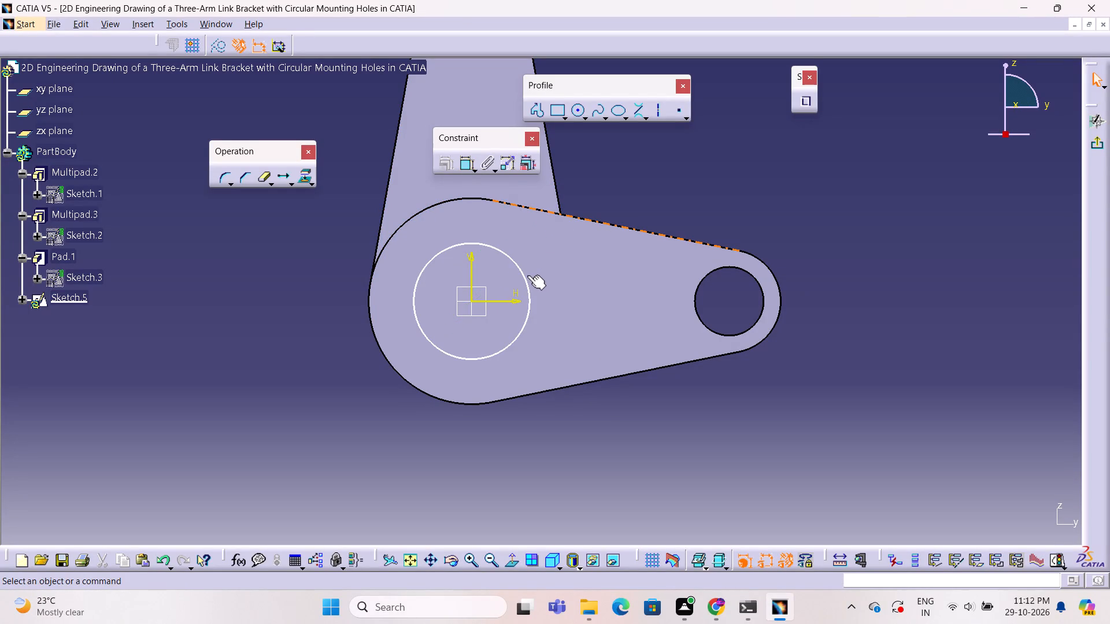
pyautogui.click(523, 276)
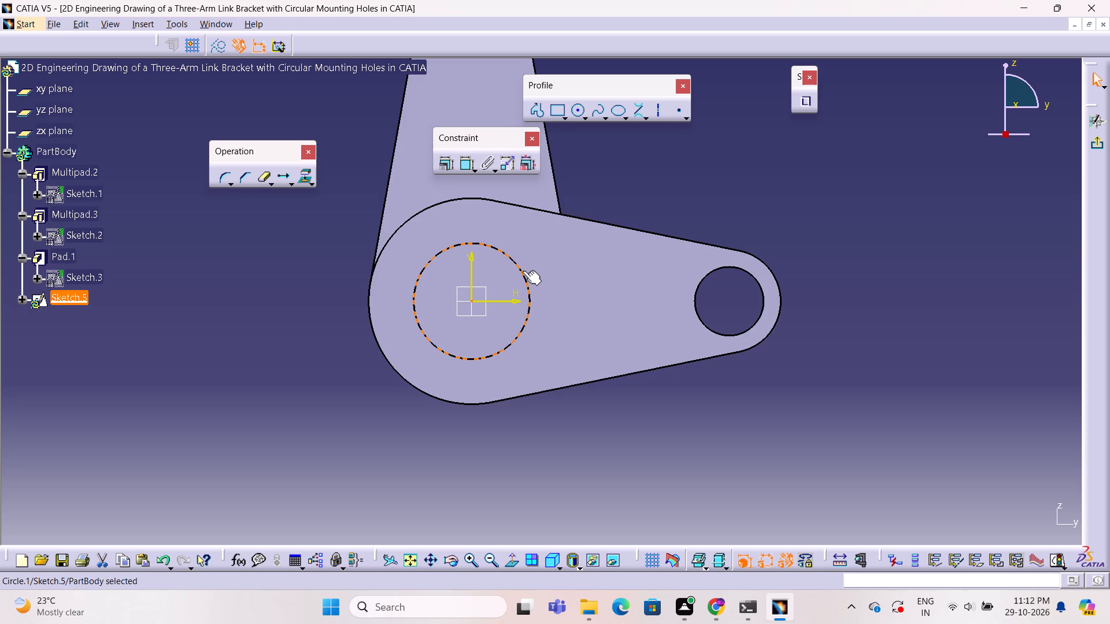
pyautogui.press('Delete')
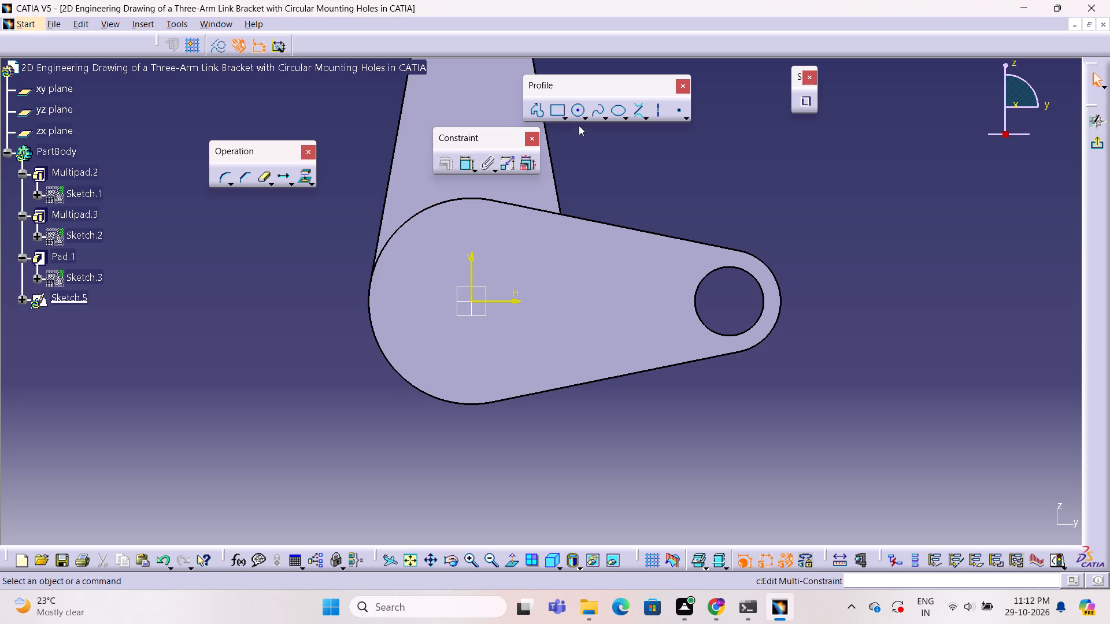
# Draw a circle of about 39 mm diameter centred on the horizontal sketch axis, about 28 mm from the origin toward the small hole.
pyautogui.click(579, 114)
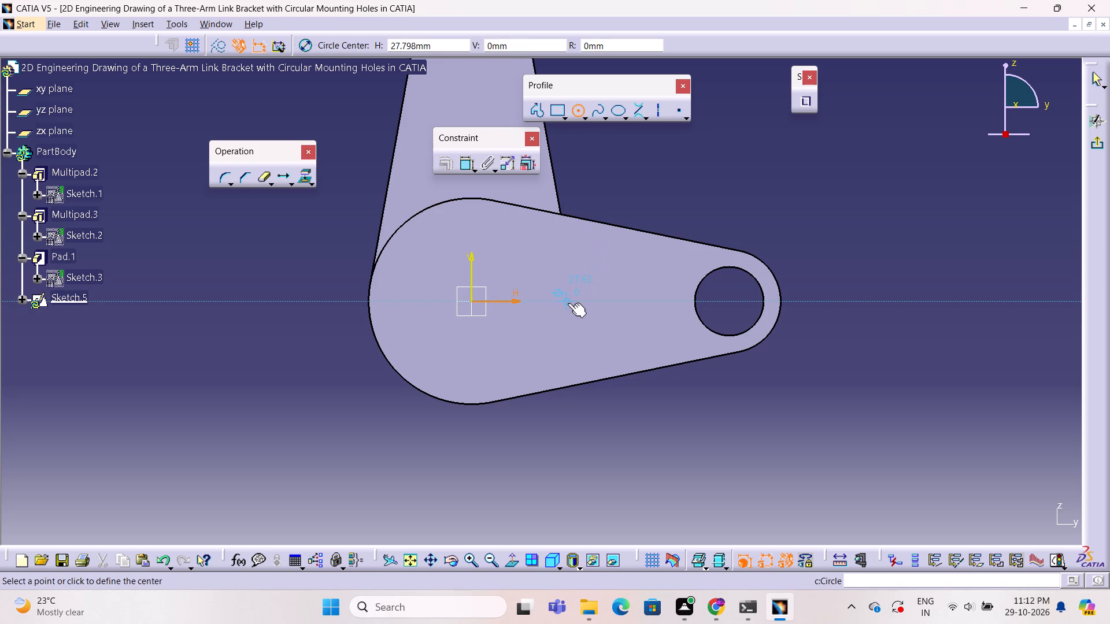
pyautogui.click(568, 303)
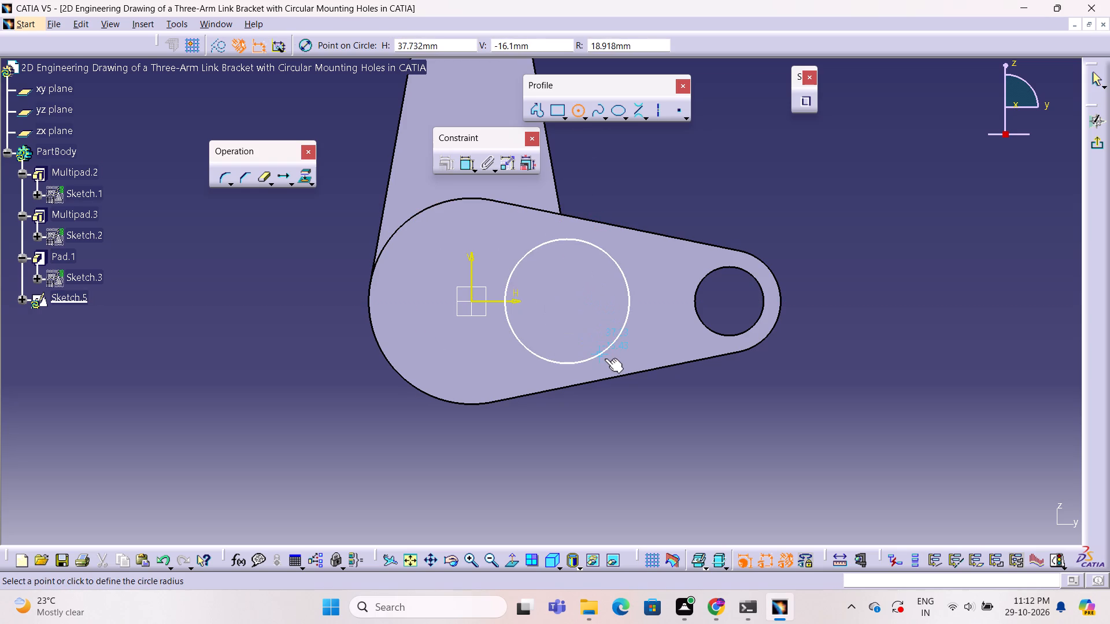
pyautogui.click(605, 358)
pyautogui.click(685, 194)
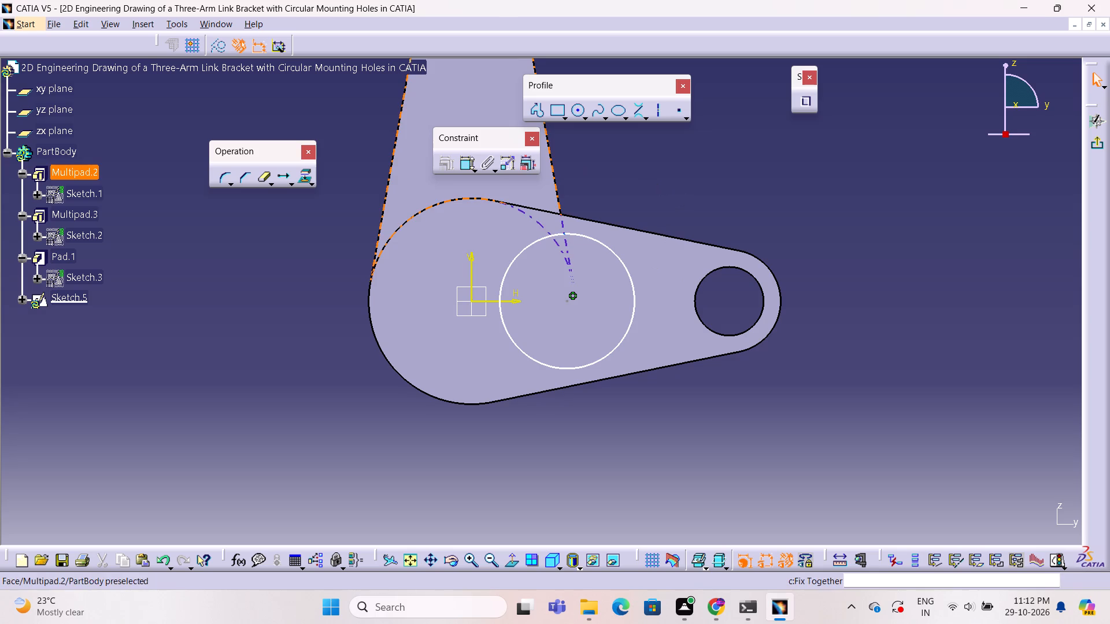
# Dimension the circle's diameter and set it to 40 mm.
pyautogui.click(464, 166)
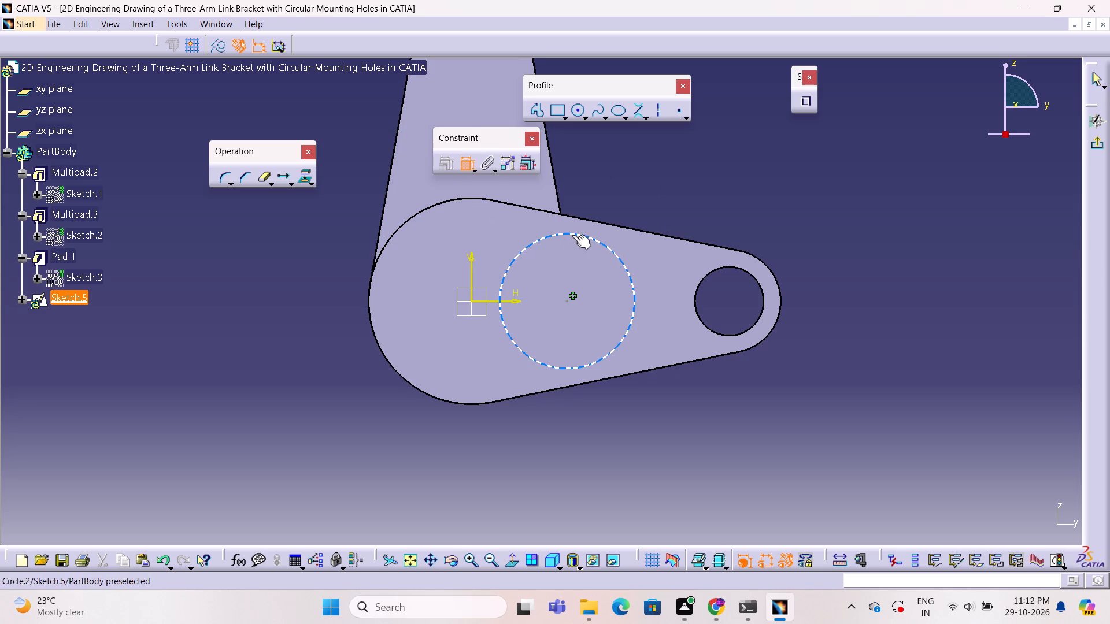
pyautogui.click(572, 235)
pyautogui.click(679, 174)
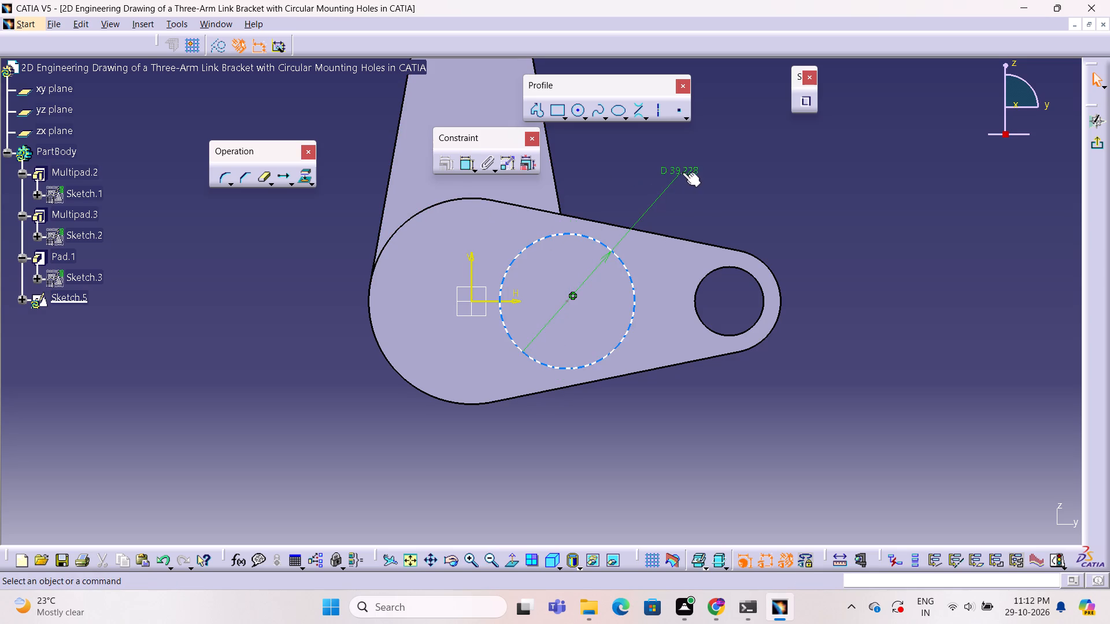
pyautogui.click(685, 170)
pyautogui.click(685, 170)
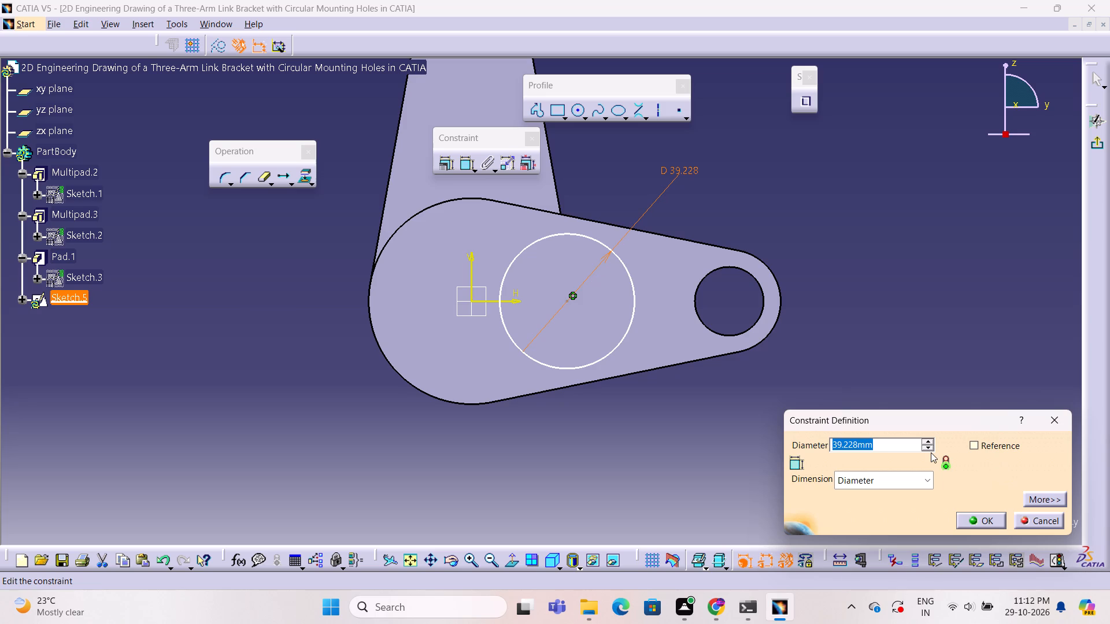
pyautogui.press('4')
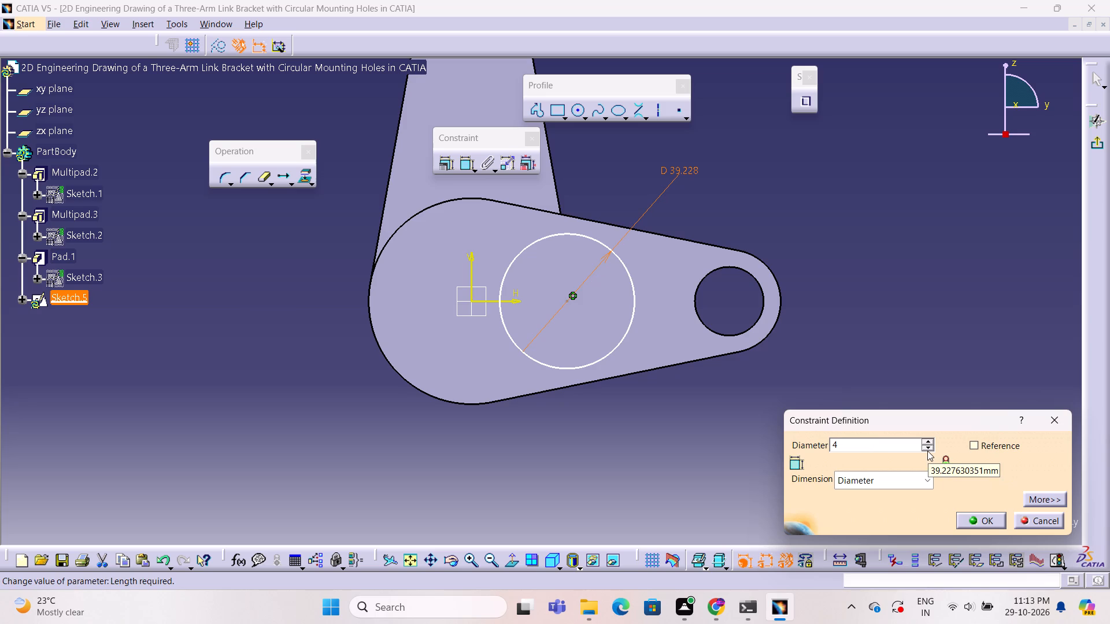
pyautogui.press('0')
pyautogui.click(968, 518)
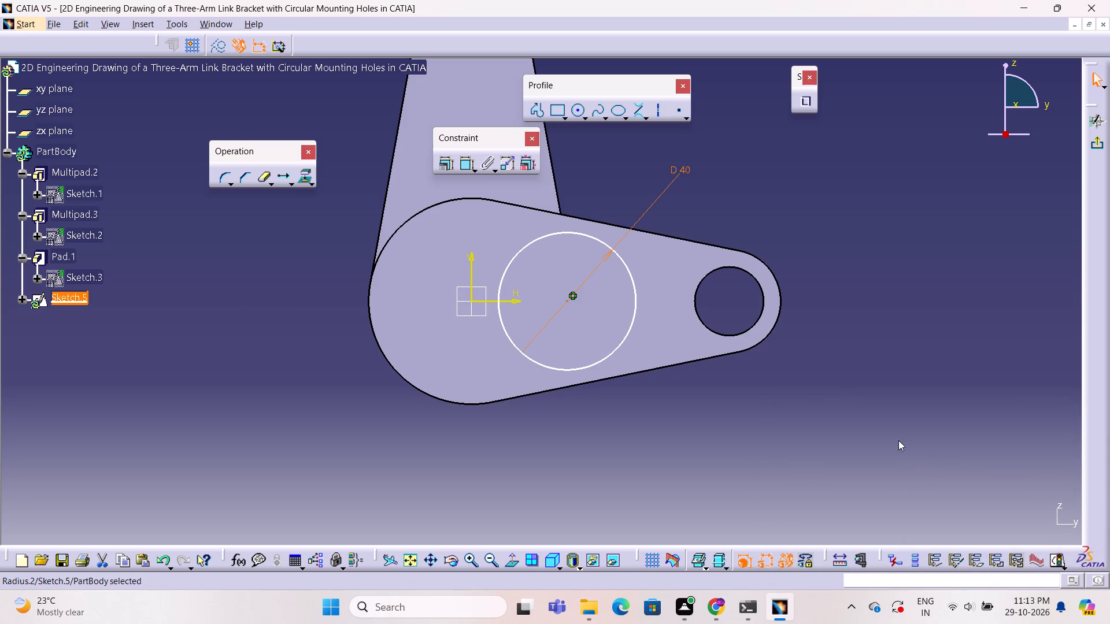
pyautogui.click(898, 440)
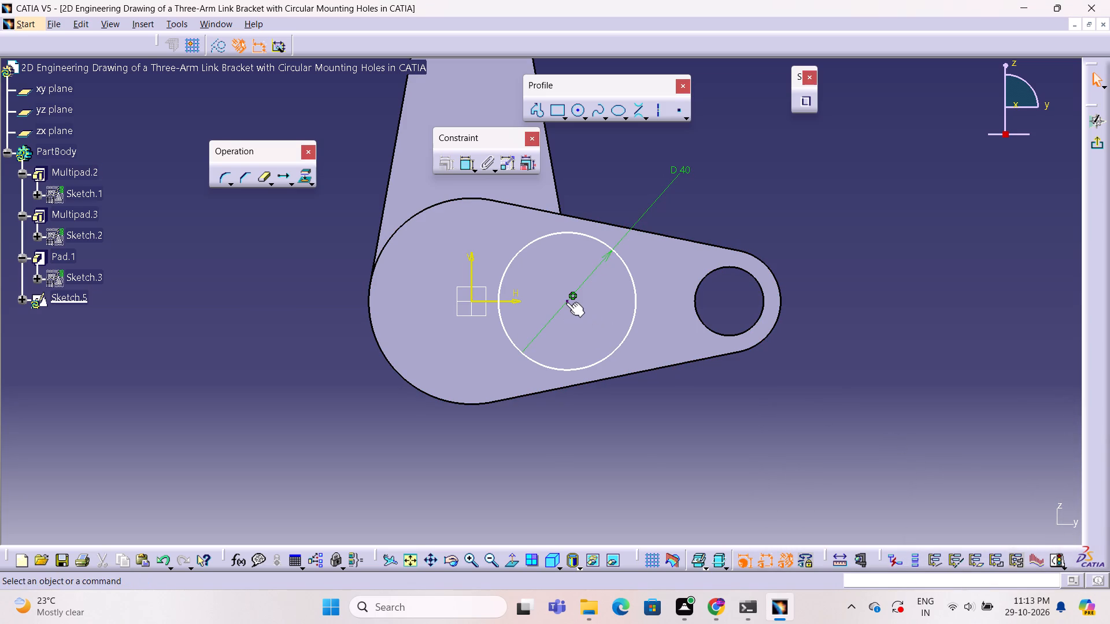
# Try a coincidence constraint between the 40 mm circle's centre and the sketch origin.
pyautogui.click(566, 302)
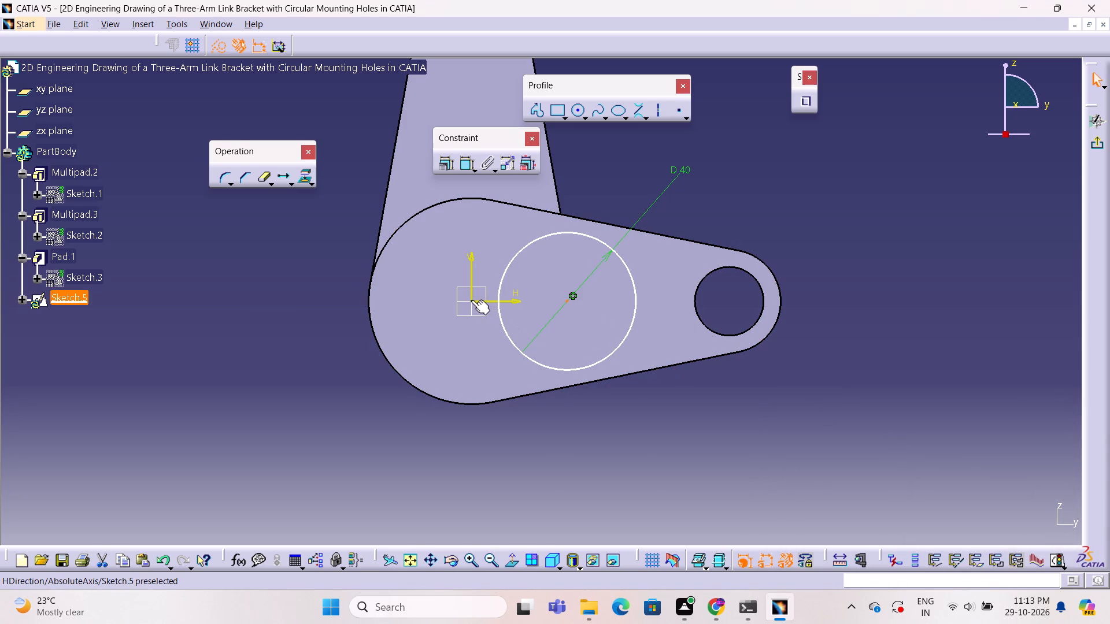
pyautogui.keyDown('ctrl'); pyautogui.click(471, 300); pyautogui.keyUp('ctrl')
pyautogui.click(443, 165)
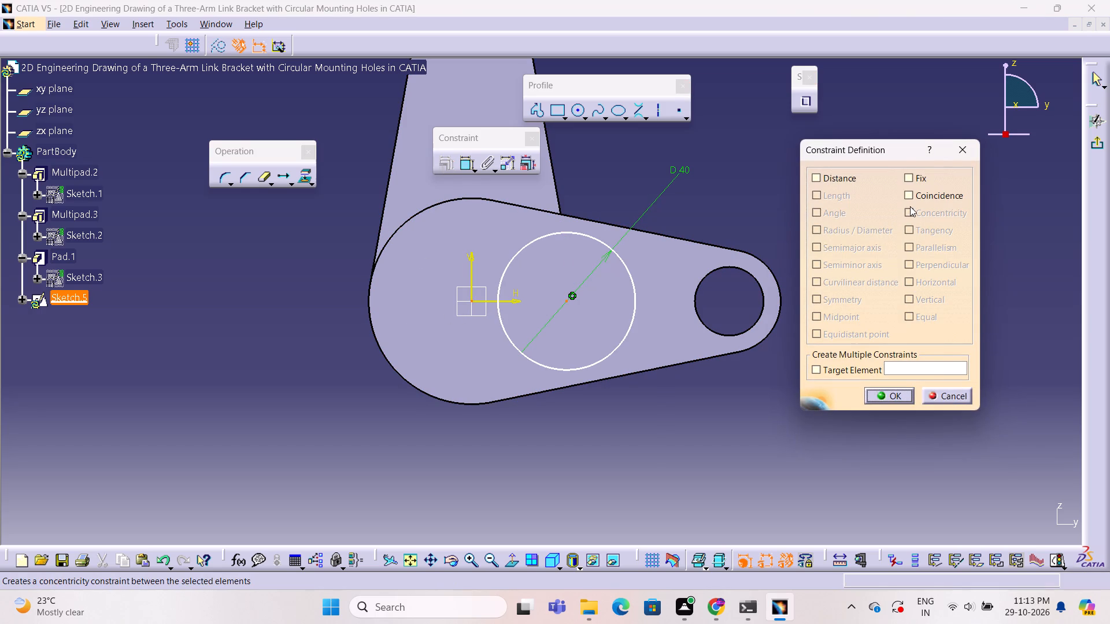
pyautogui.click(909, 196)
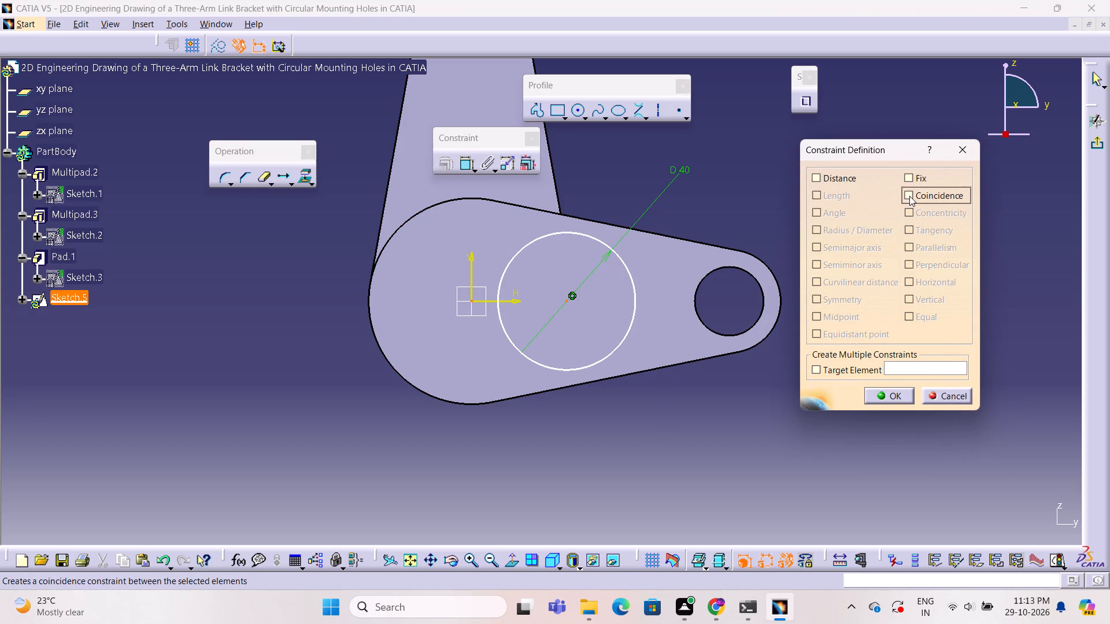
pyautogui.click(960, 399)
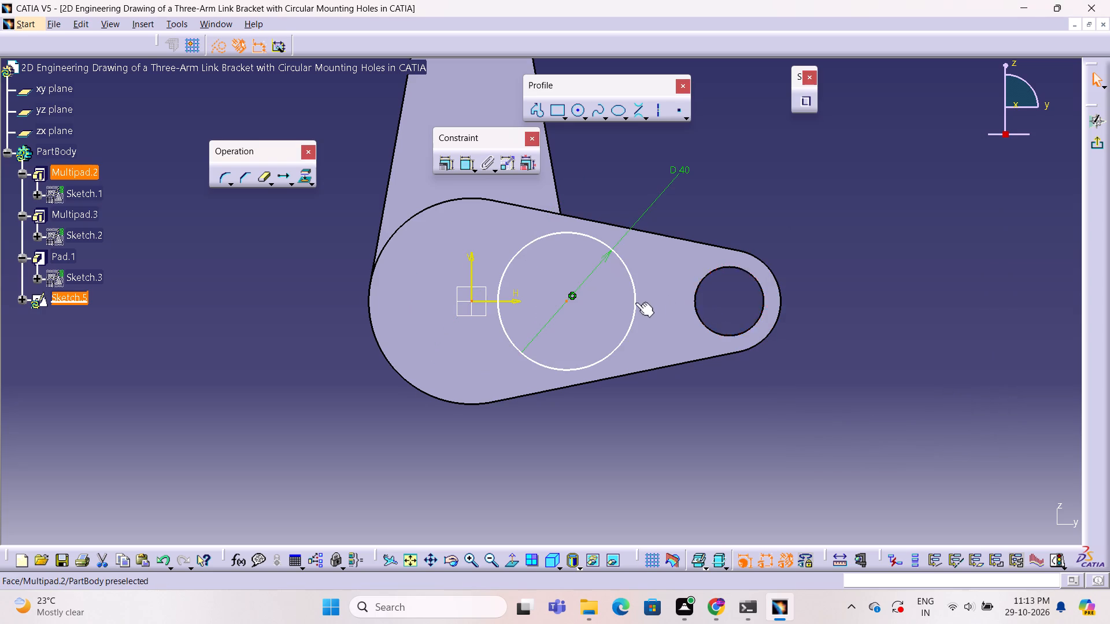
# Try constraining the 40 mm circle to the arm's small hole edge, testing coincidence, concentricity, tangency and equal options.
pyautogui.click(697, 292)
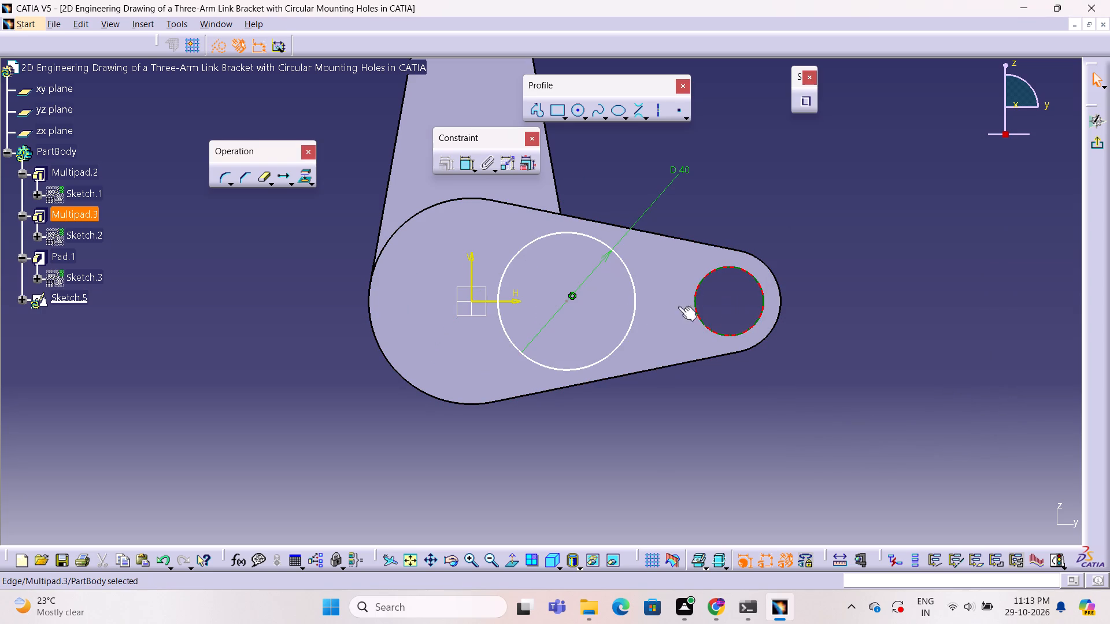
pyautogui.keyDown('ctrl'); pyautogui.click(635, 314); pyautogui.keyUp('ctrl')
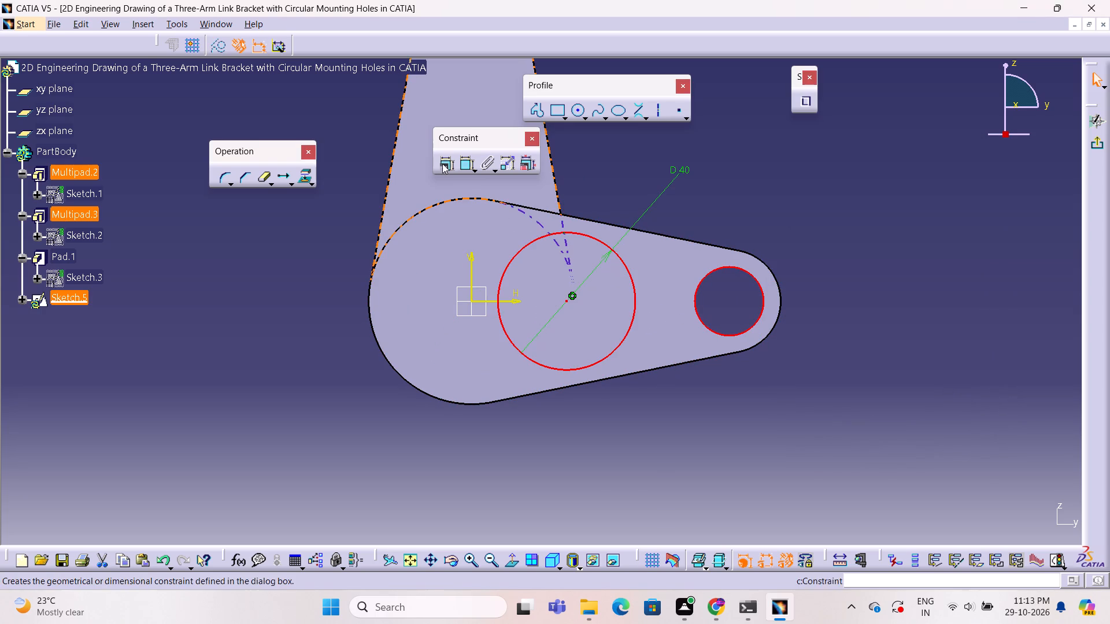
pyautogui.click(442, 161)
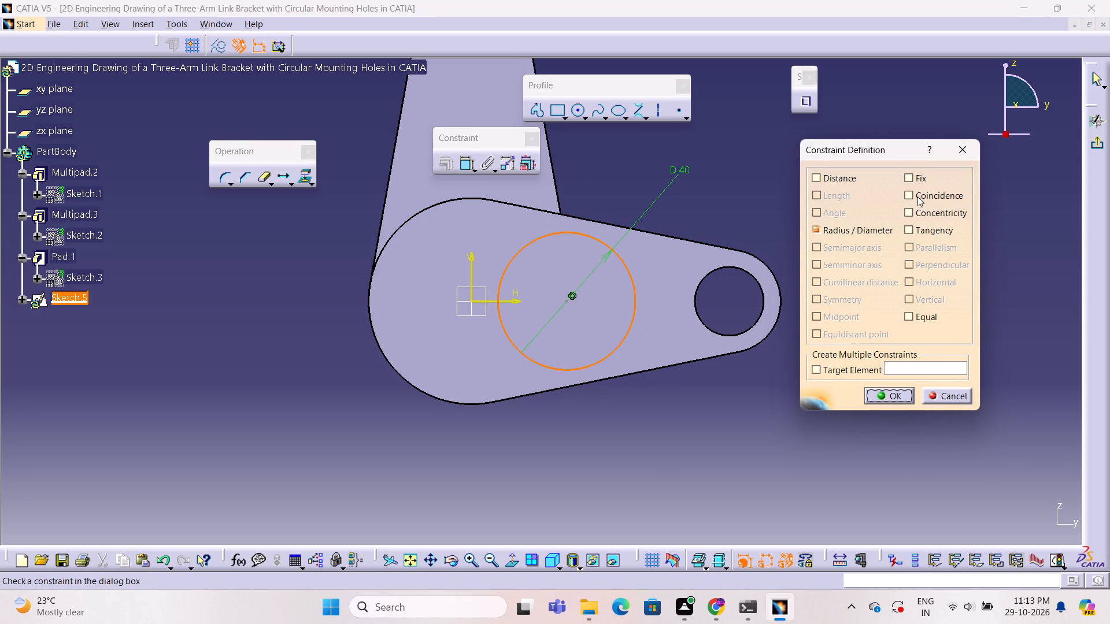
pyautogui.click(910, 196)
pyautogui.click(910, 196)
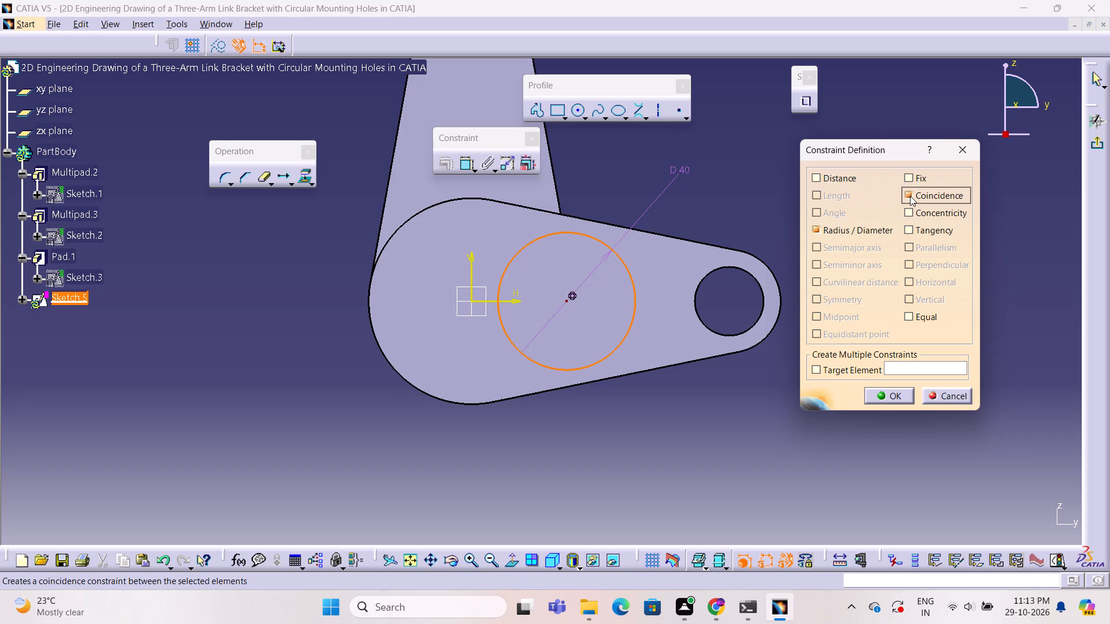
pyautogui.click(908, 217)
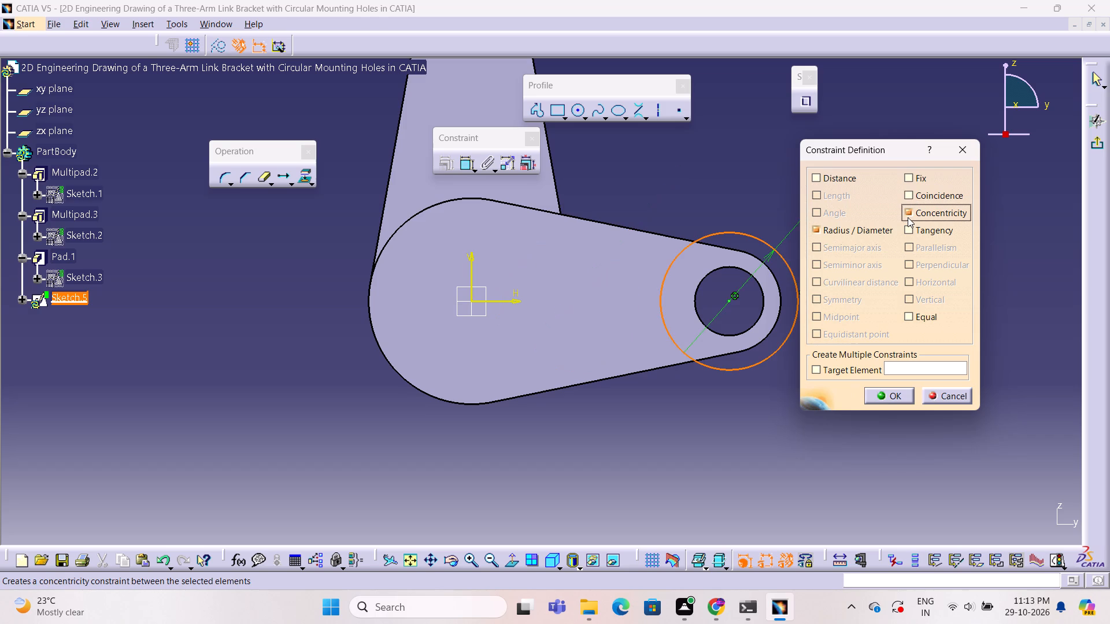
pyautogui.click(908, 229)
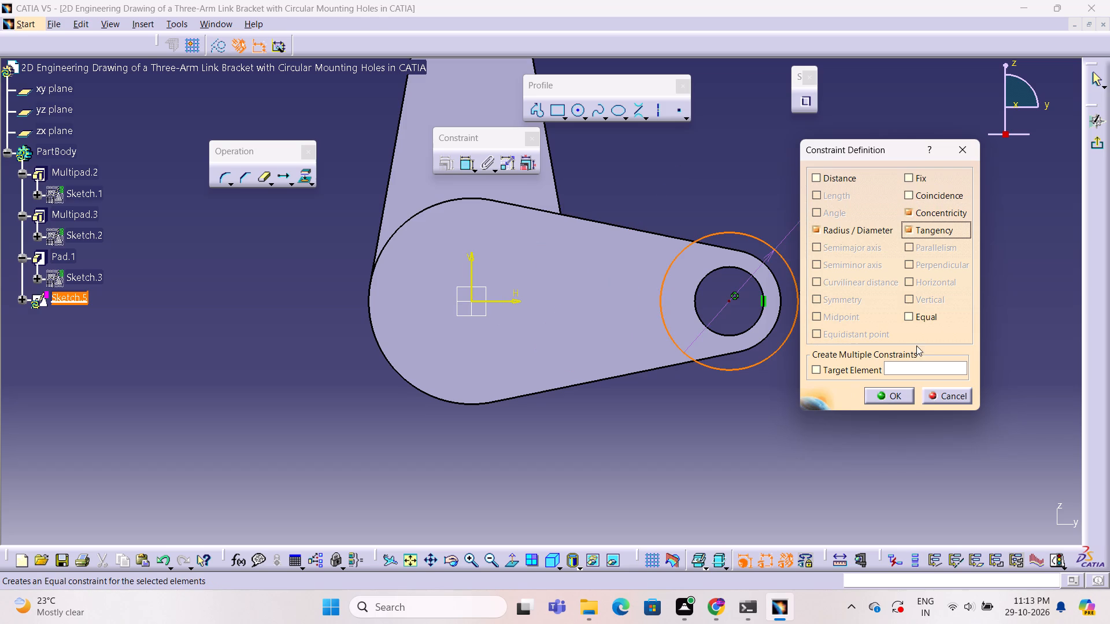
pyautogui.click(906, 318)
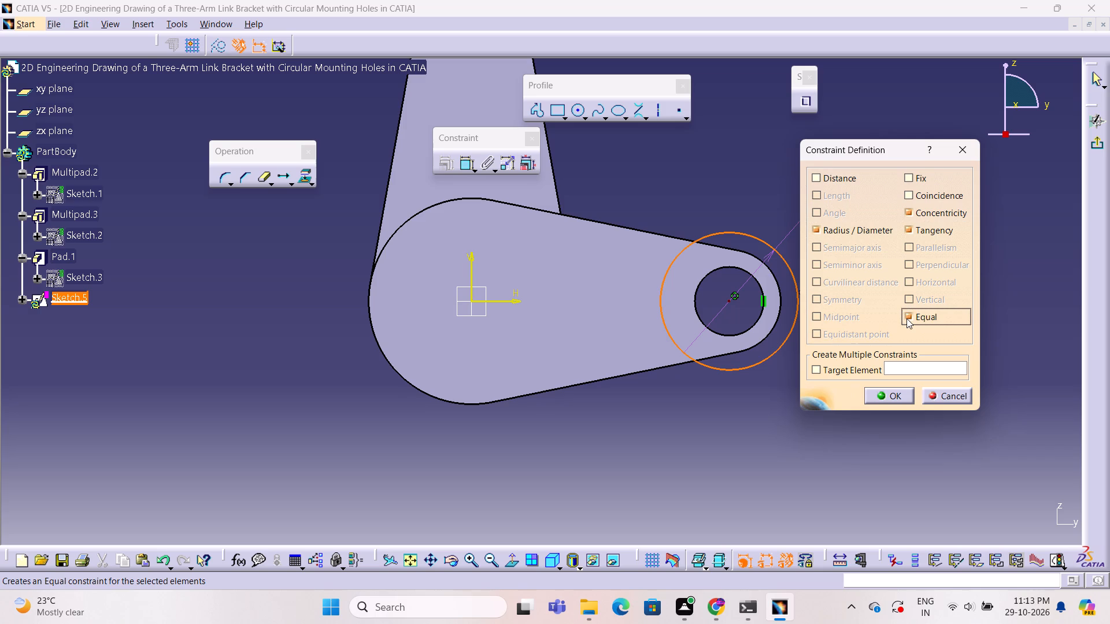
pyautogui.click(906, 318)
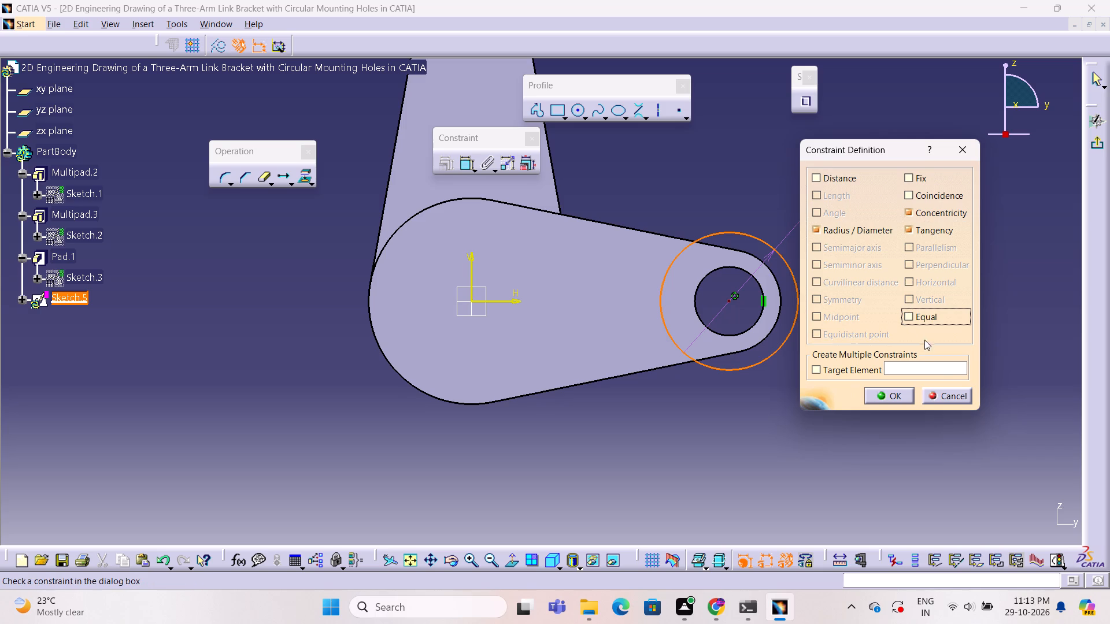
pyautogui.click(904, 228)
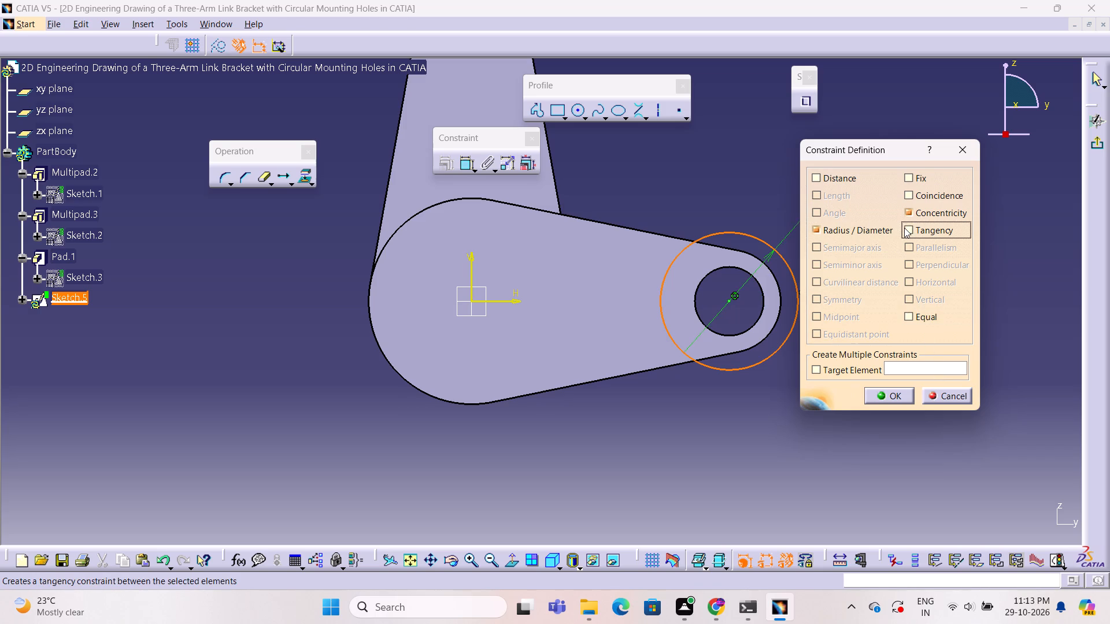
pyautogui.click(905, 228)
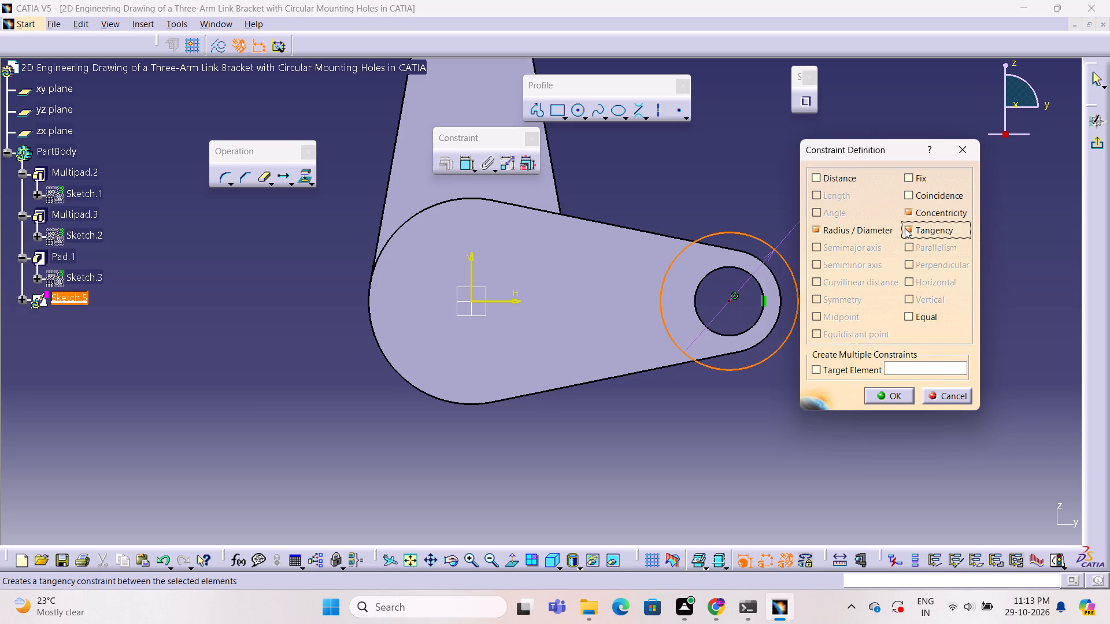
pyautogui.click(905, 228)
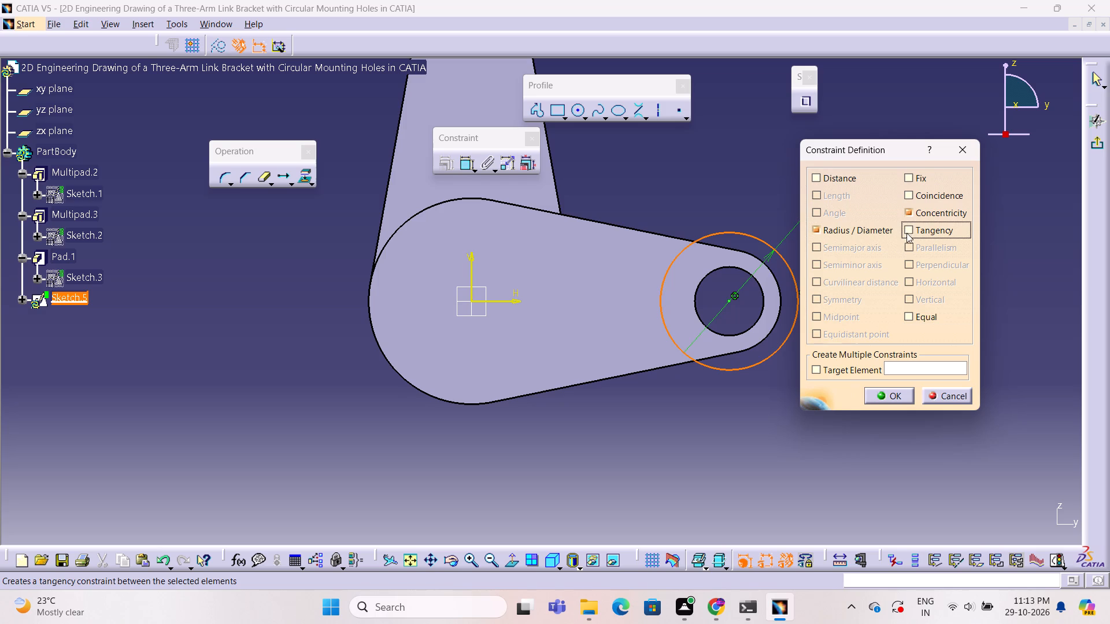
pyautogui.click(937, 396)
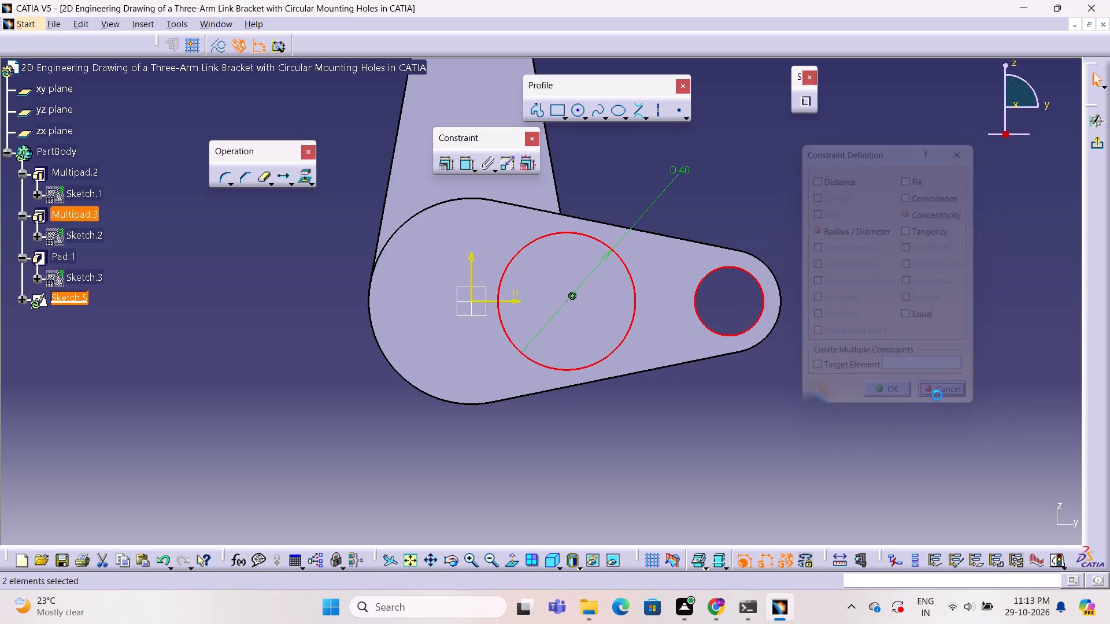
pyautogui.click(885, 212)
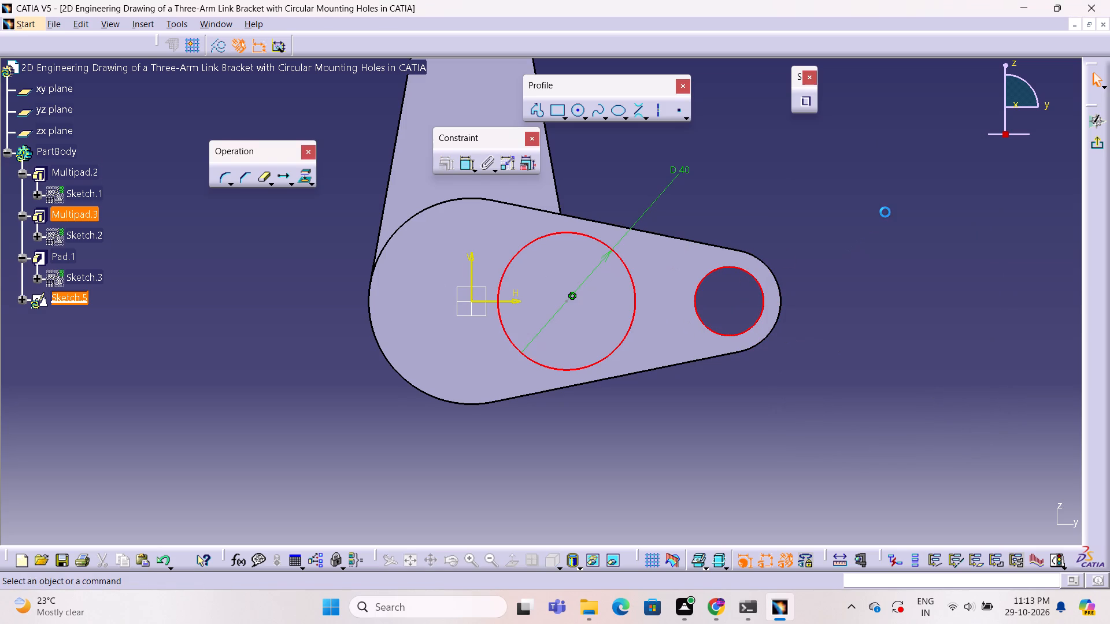
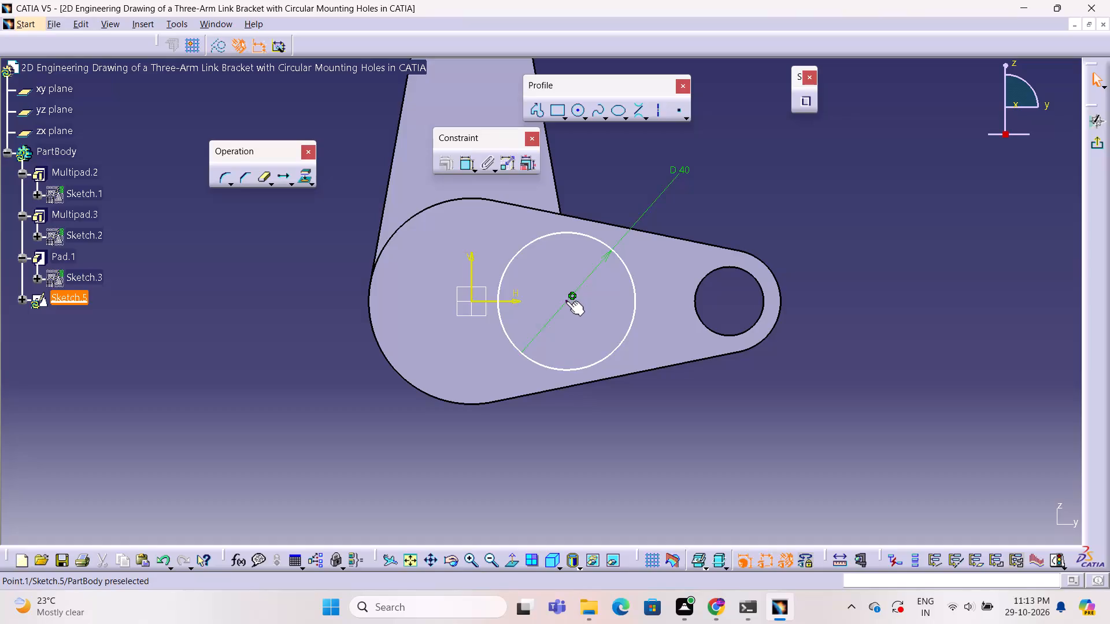
# Make the 40 mm circle's centre coincident with the sketch origin and exit the sketch.
pyautogui.click(566, 302)
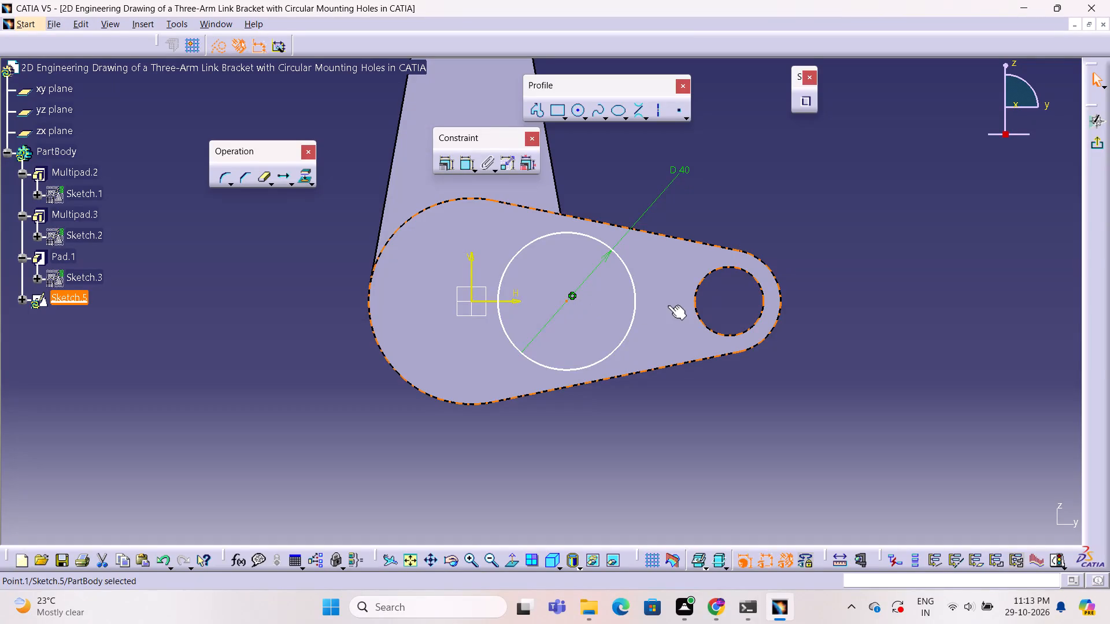
pyautogui.keyDown('ctrl'); pyautogui.click(471, 301); pyautogui.keyUp('ctrl')
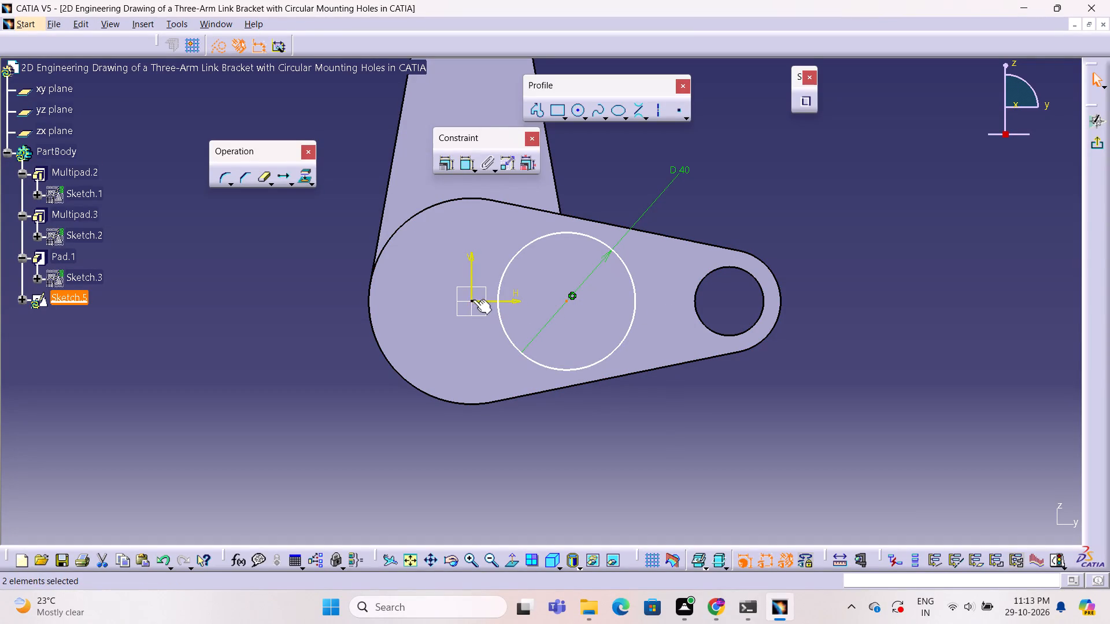
pyautogui.click(446, 166)
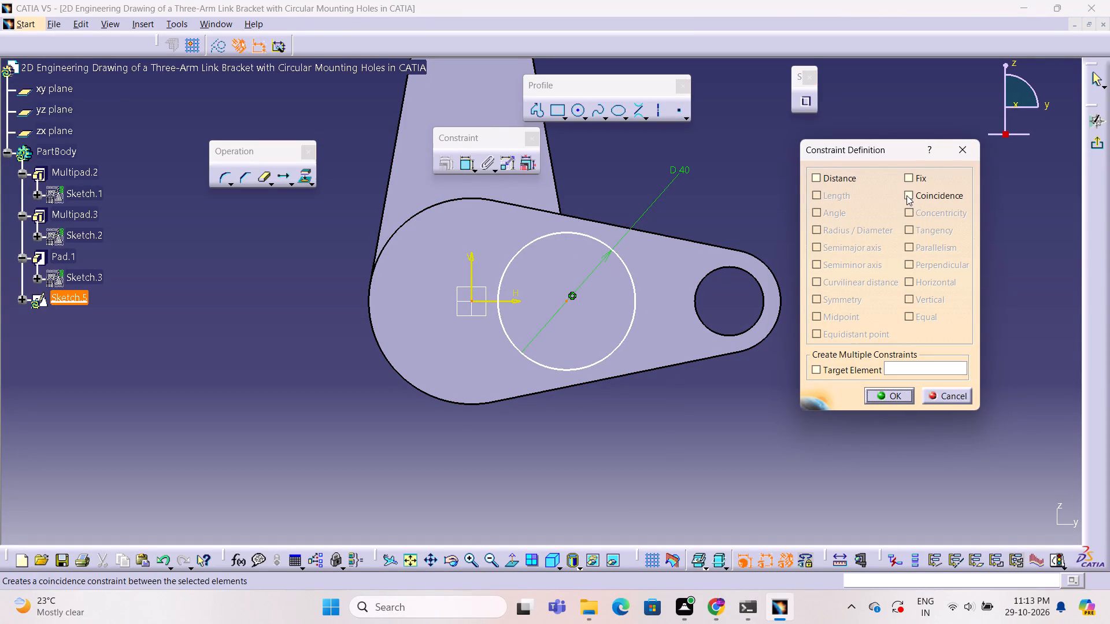
pyautogui.click(907, 195)
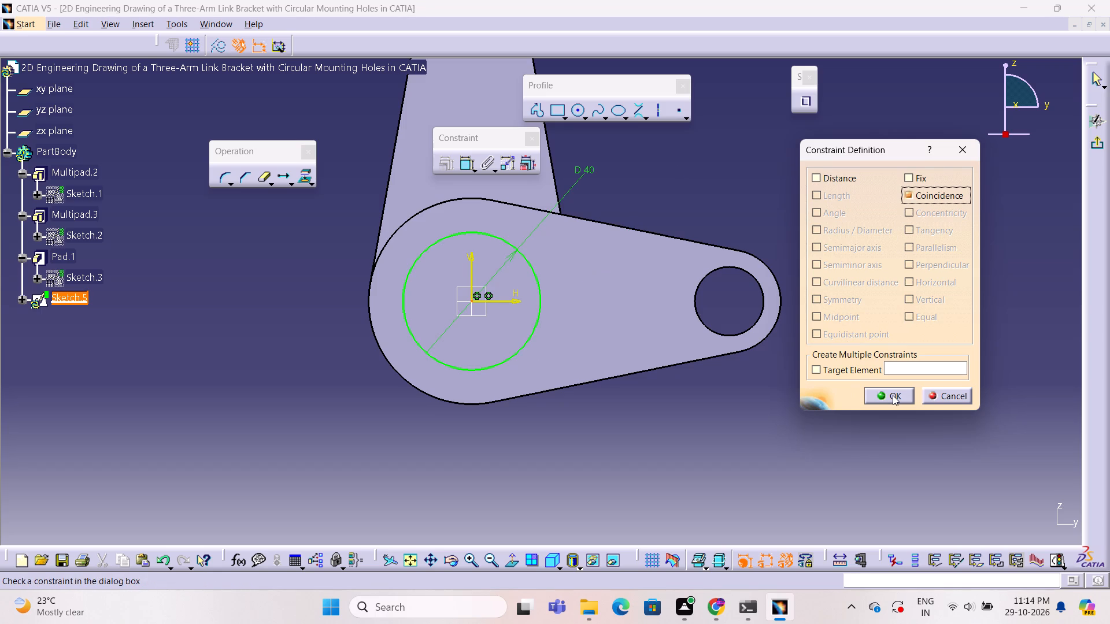
pyautogui.click(815, 370)
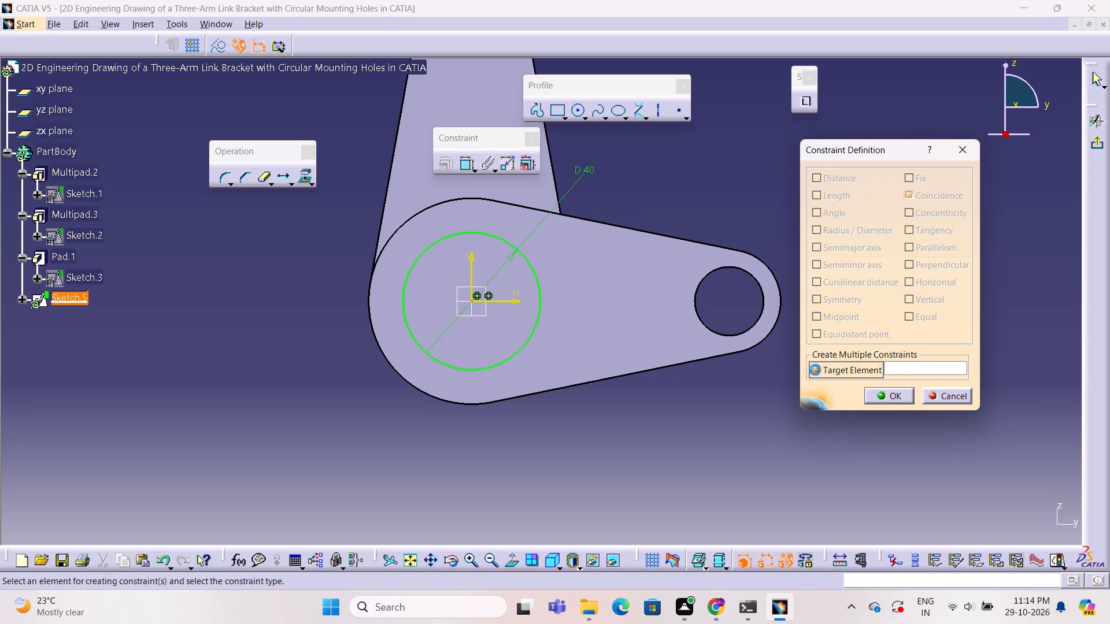
pyautogui.click(815, 370)
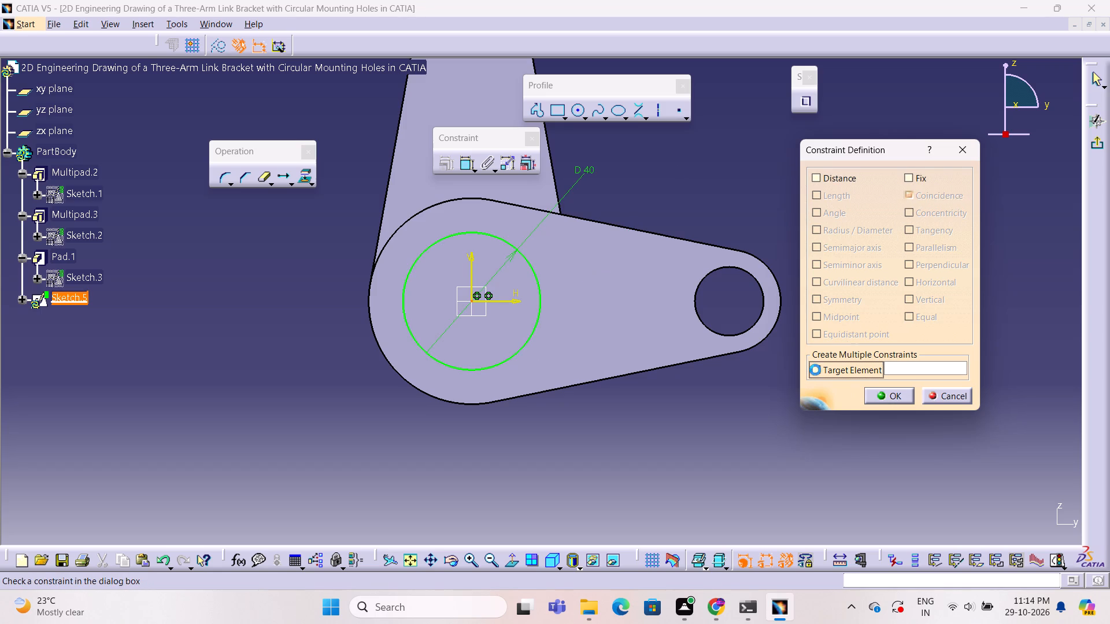
pyautogui.click(906, 395)
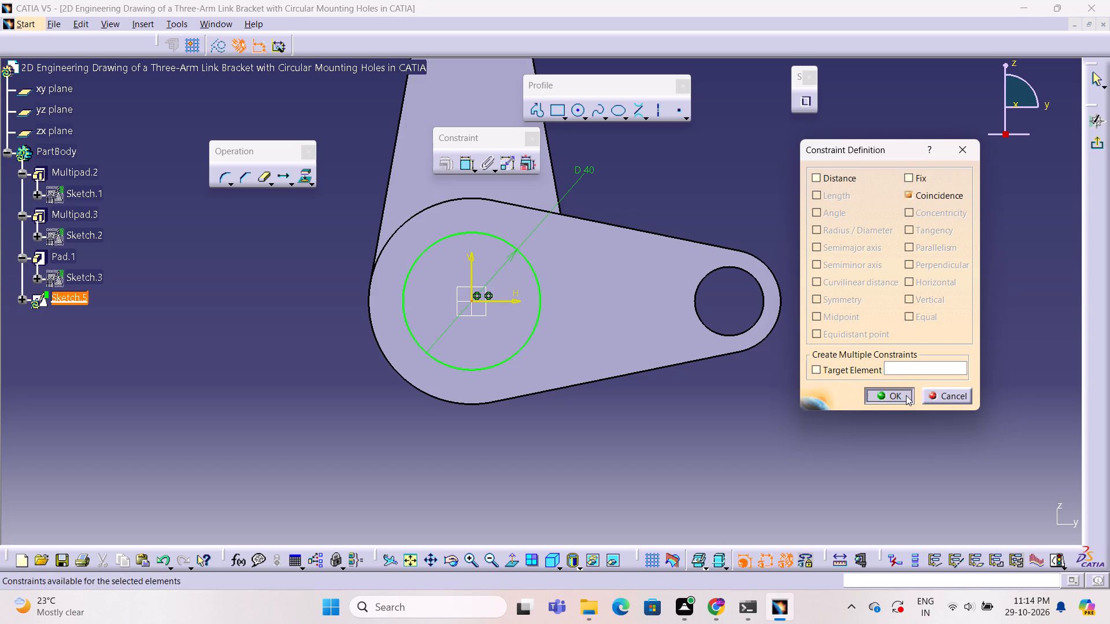
pyautogui.click(875, 382)
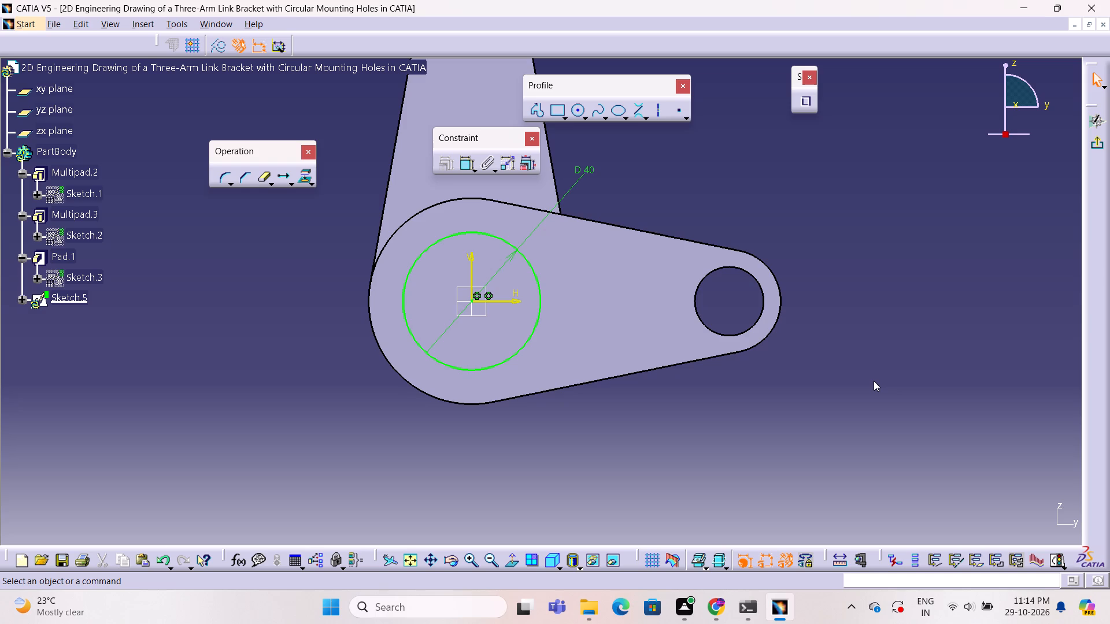
pyautogui.click(1094, 145)
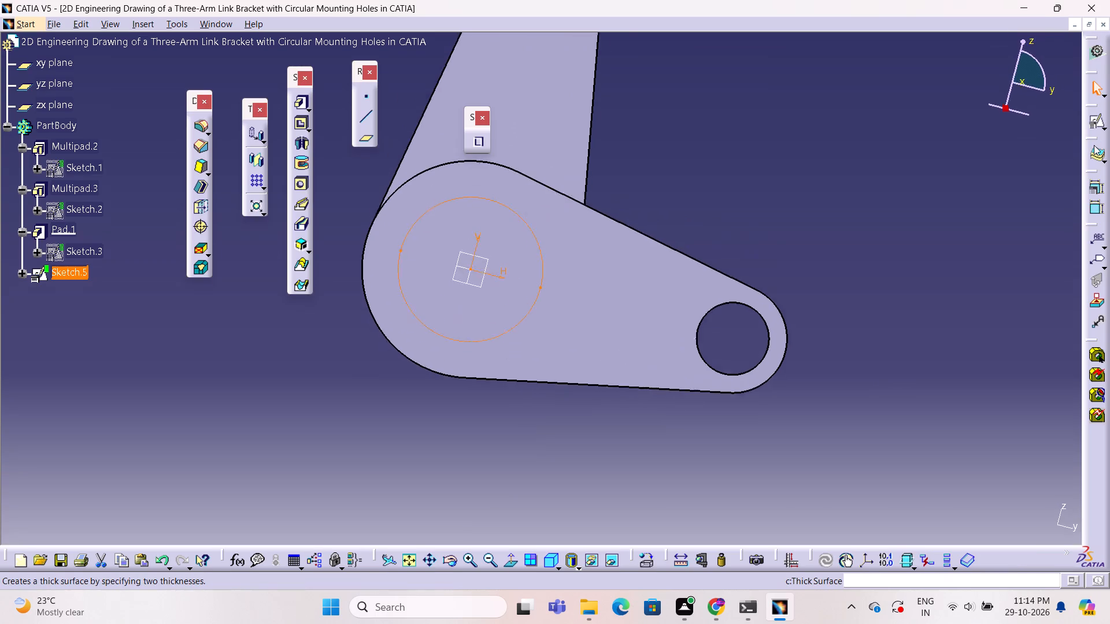
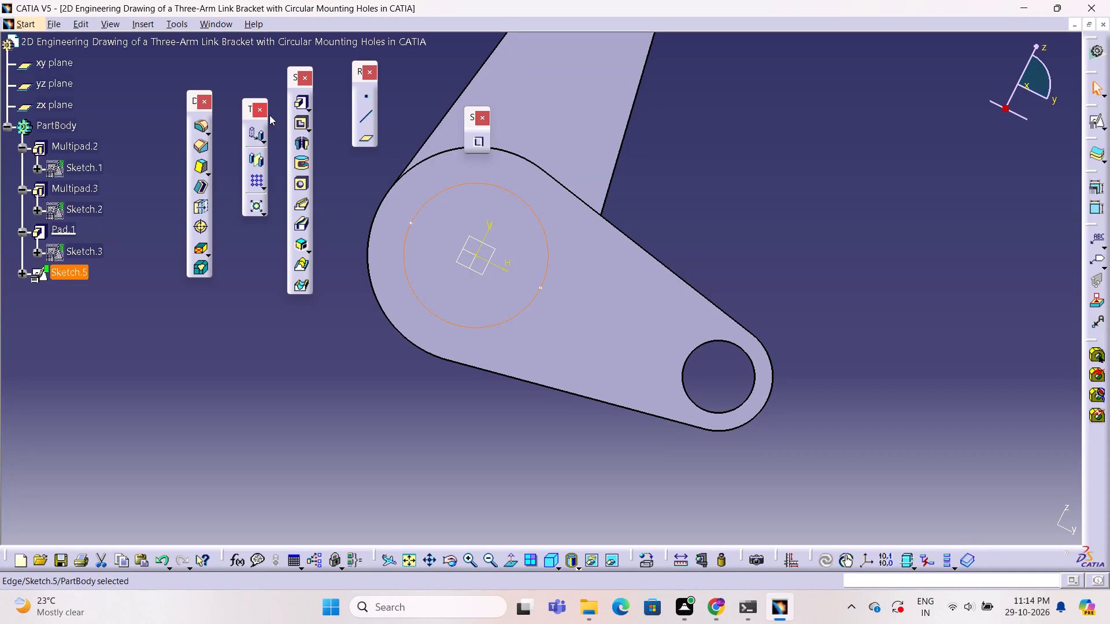
# Pocket the 40 mm circle sketch 15 mm deep into the large boss, previewing and checking the cut before accepting it.
pyautogui.click(298, 118)
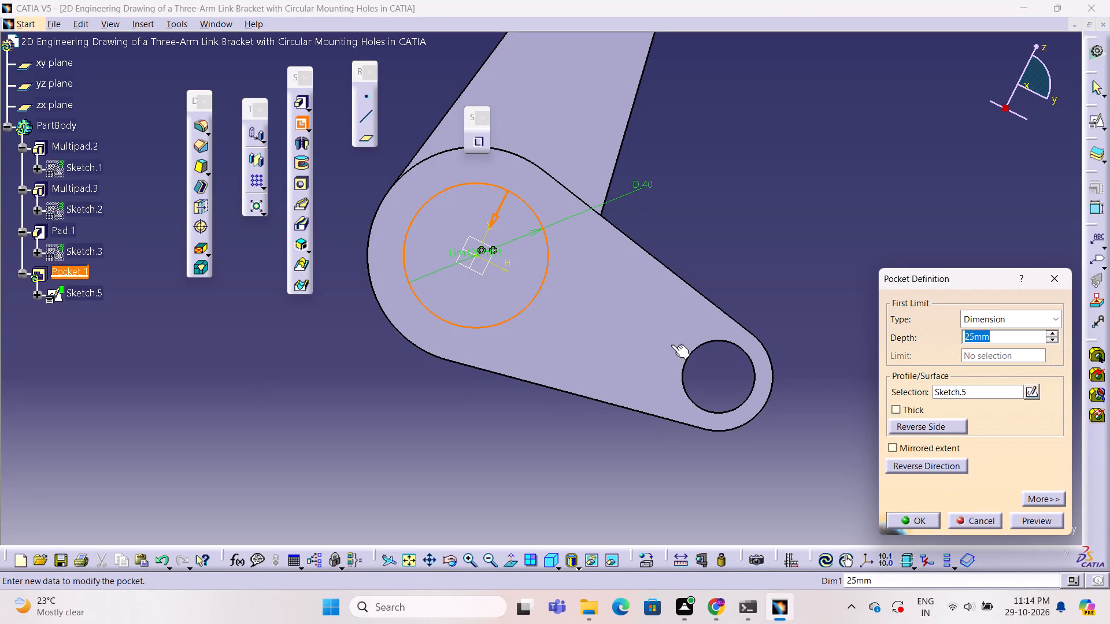
pyautogui.click(995, 338)
pyautogui.click(995, 338)
pyautogui.click(995, 338)
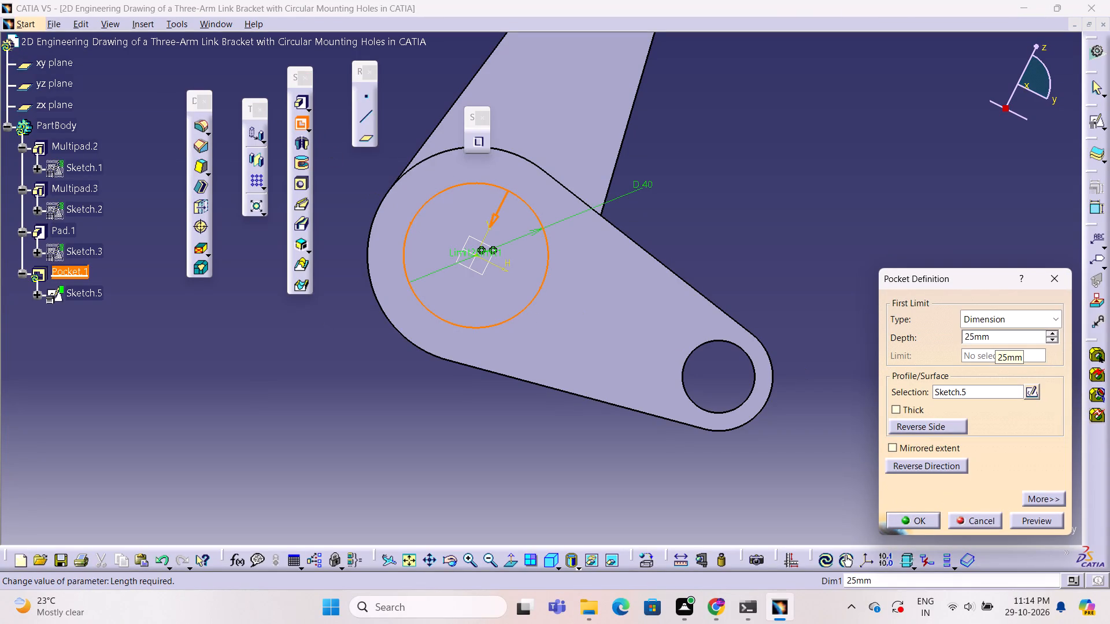
pyautogui.click(989, 337)
pyautogui.doubleClick(993, 337)
pyautogui.press('1')
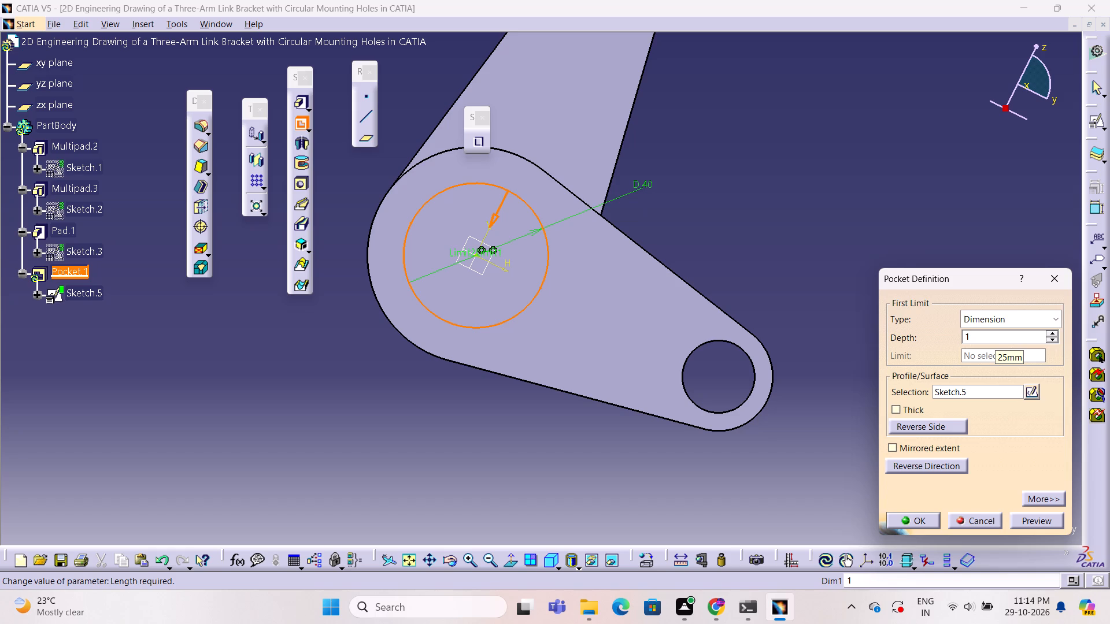
pyautogui.press('5')
pyautogui.click(1050, 519)
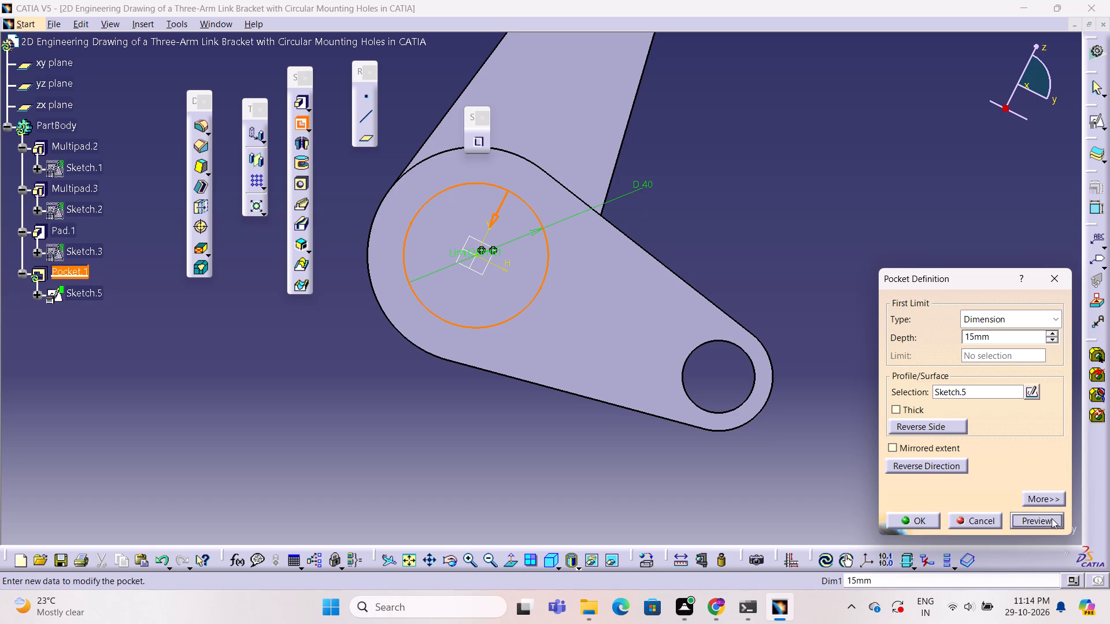
pyautogui.keyDown('ctrl'); pyautogui.moveTo(834, 328); pyautogui.dragTo(725, 330, button='middle'); pyautogui.keyUp('ctrl')
pyautogui.keyDown('ctrl'); pyautogui.moveTo(774, 327); pyautogui.dragTo(725, 330, button='right'); pyautogui.keyUp('ctrl')
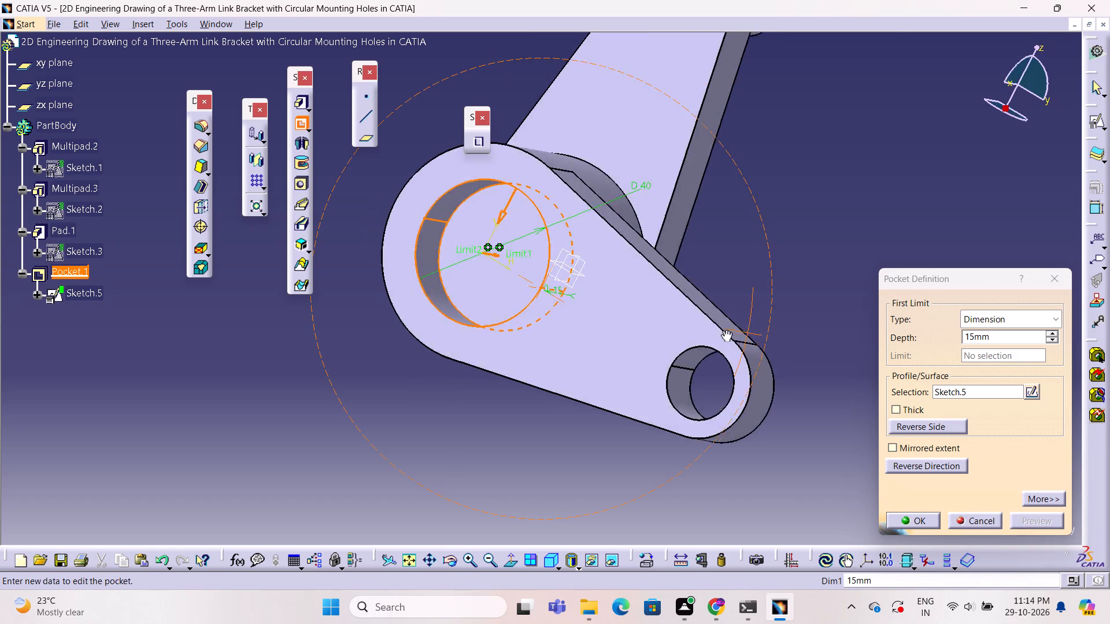
pyautogui.keyDown('ctrl'); pyautogui.moveTo(725, 330); pyautogui.dragTo(637, 341, button='middle'); pyautogui.keyUp('ctrl')
pyautogui.keyDown('ctrl'); pyautogui.moveTo(725, 330); pyautogui.dragTo(637, 341, button='right'); pyautogui.keyUp('ctrl')
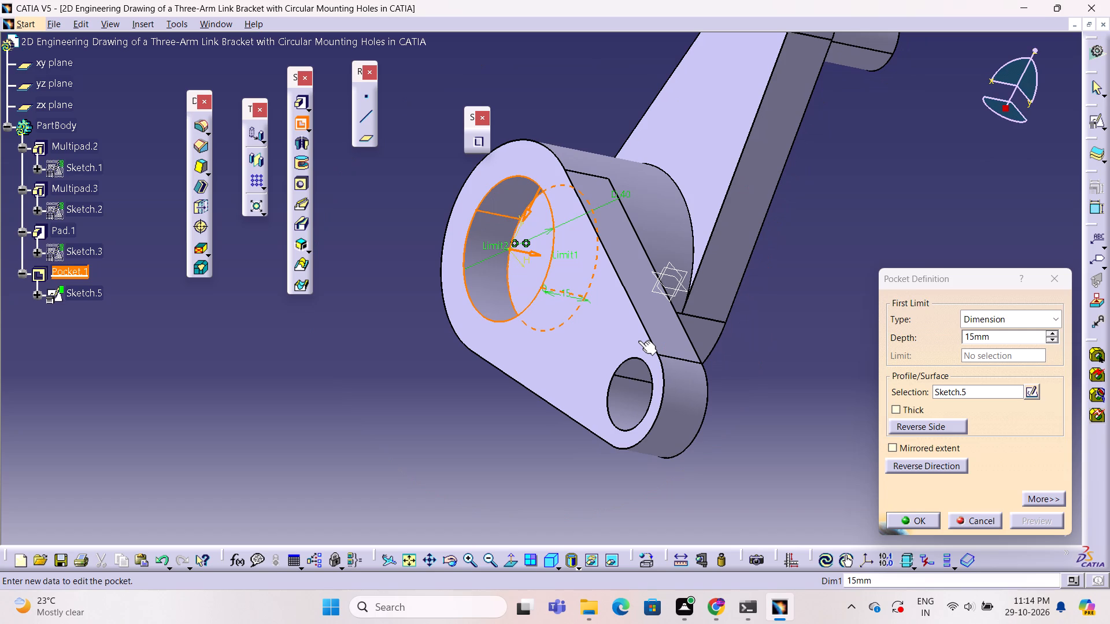
pyautogui.keyDown('ctrl'); pyautogui.moveTo(754, 328); pyautogui.dragTo(824, 325, button='middle'); pyautogui.keyUp('ctrl')
pyautogui.keyDown('ctrl'); pyautogui.moveTo(754, 328); pyautogui.dragTo(824, 325, button='right'); pyautogui.keyUp('ctrl')
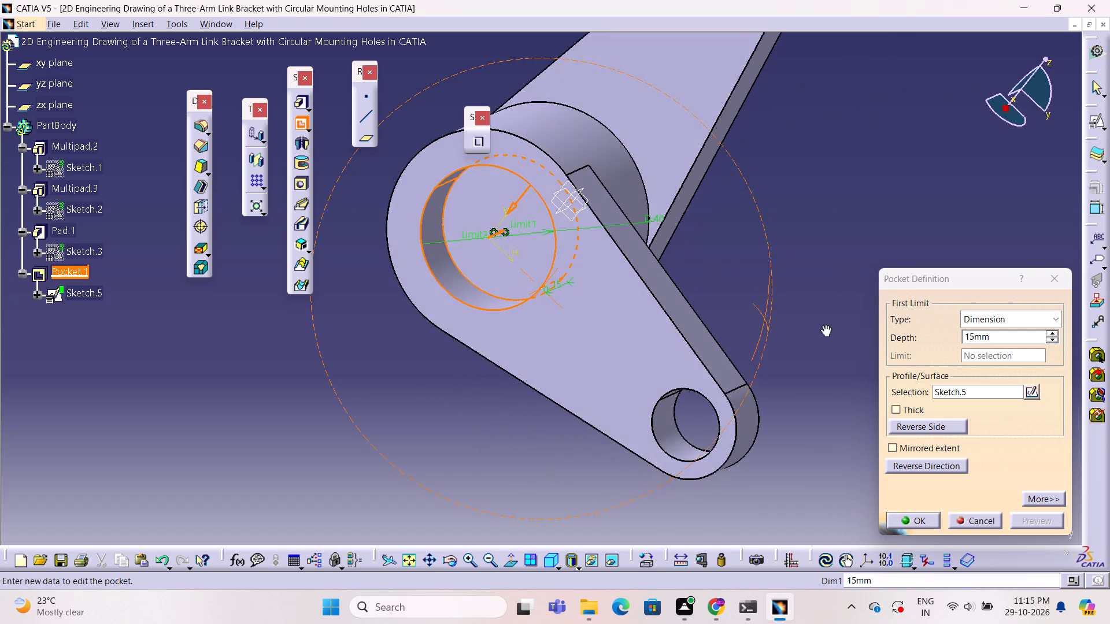
pyautogui.keyDown('ctrl'); pyautogui.moveTo(824, 325); pyautogui.dragTo(708, 284, button='middle'); pyautogui.keyUp('ctrl')
pyautogui.keyDown('ctrl'); pyautogui.moveTo(824, 325); pyautogui.dragTo(708, 284, button='right'); pyautogui.keyUp('ctrl')
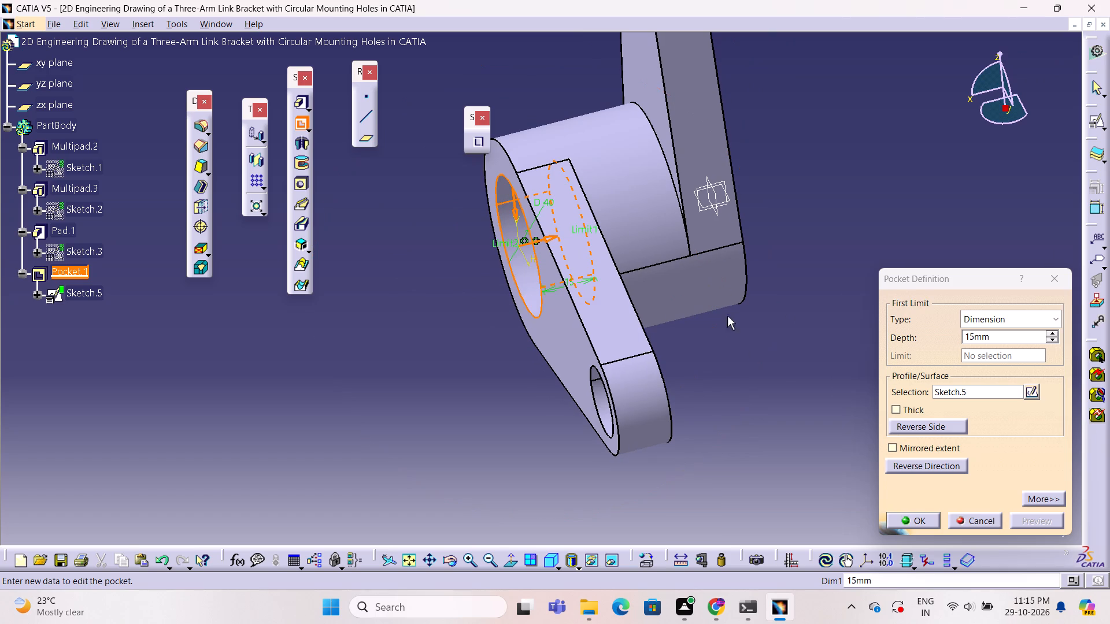
pyautogui.click(910, 519)
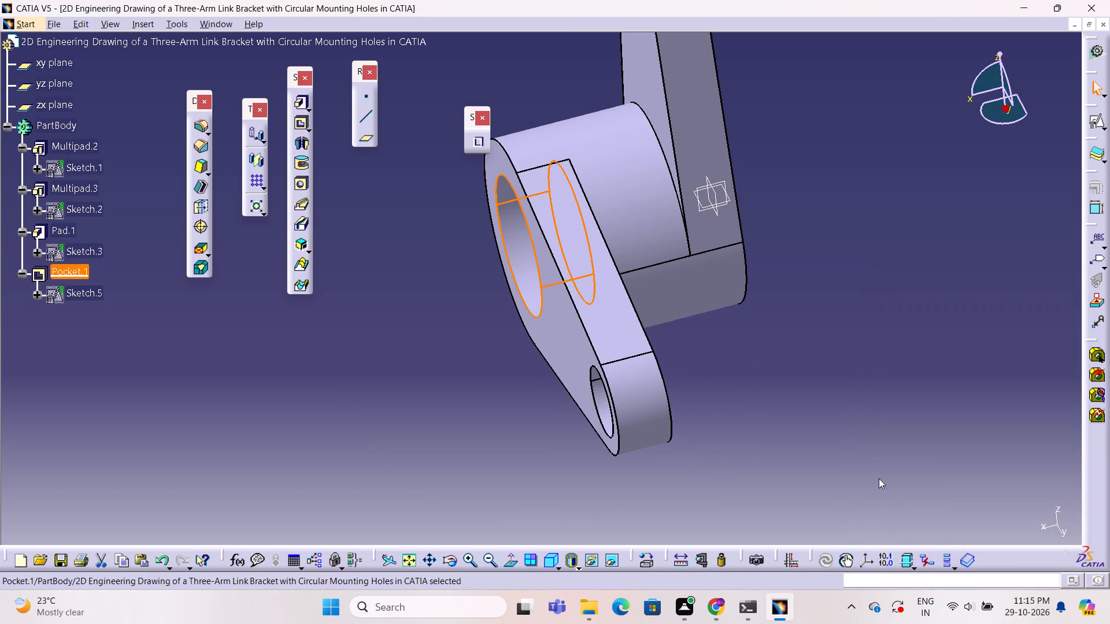
# Examine the pocketed bracket from several angles and set the standard isometric view.
pyautogui.click(786, 391)
pyautogui.keyDown('ctrl'); pyautogui.moveTo(765, 371); pyautogui.dragTo(824, 324, button='middle'); pyautogui.keyUp('ctrl')
pyautogui.keyDown('ctrl'); pyautogui.moveTo(765, 371); pyautogui.dragTo(824, 324, button='right'); pyautogui.keyUp('ctrl')
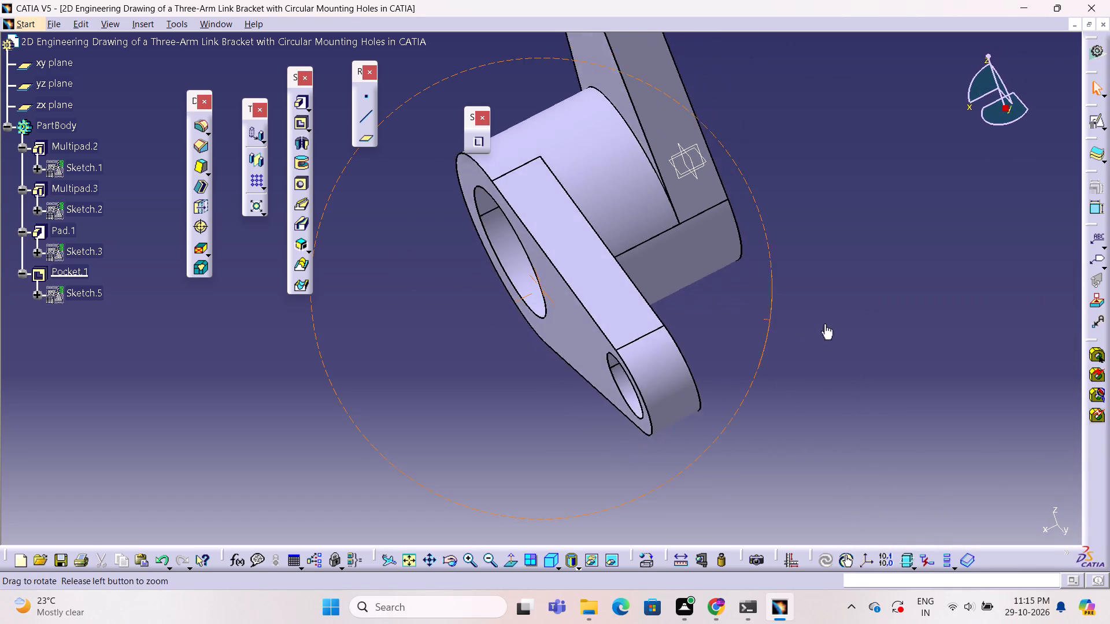
pyautogui.keyDown('ctrl'); pyautogui.moveTo(824, 324); pyautogui.dragTo(776, 402, button='middle'); pyautogui.keyUp('ctrl')
pyautogui.keyDown('ctrl'); pyautogui.moveTo(824, 324); pyautogui.dragTo(776, 391, button='right'); pyautogui.keyUp('ctrl')
pyautogui.keyDown('ctrl'); pyautogui.moveTo(912, 288); pyautogui.dragTo(911, 301, button='middle'); pyautogui.keyUp('ctrl')
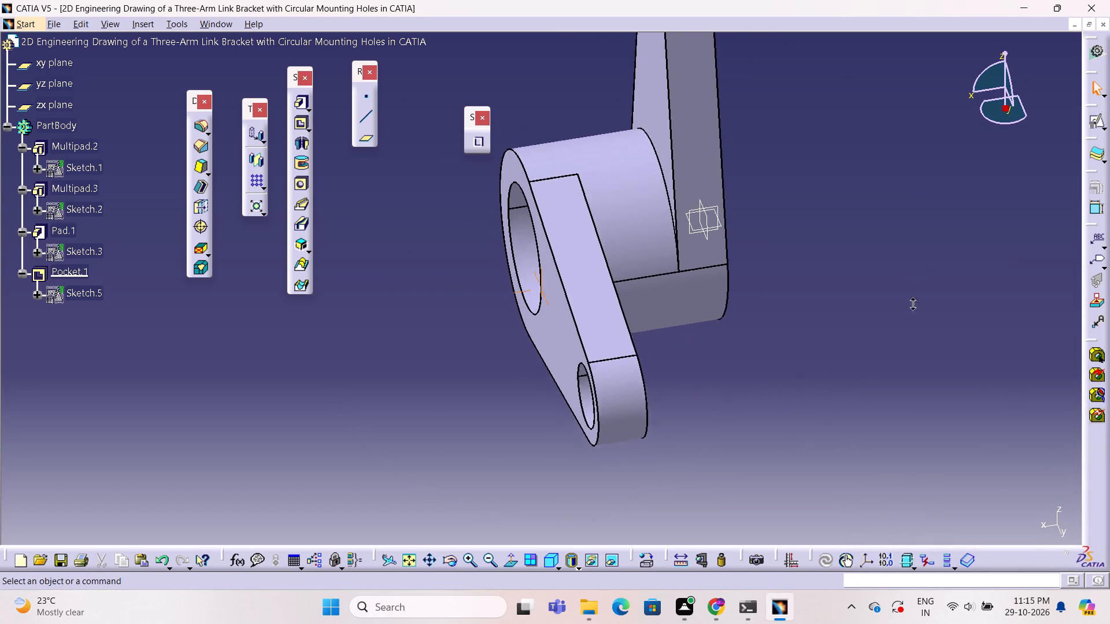
pyautogui.keyDown('ctrl'); pyautogui.moveTo(911, 301); pyautogui.dragTo(900, 358, button='middle'); pyautogui.keyUp('ctrl')
pyautogui.keyDown('ctrl'); pyautogui.moveTo(667, 328); pyautogui.dragTo(795, 270, button='middle'); pyautogui.keyUp('ctrl')
pyautogui.keyDown('ctrl'); pyautogui.moveTo(667, 328); pyautogui.dragTo(795, 270, button='right'); pyautogui.keyUp('ctrl')
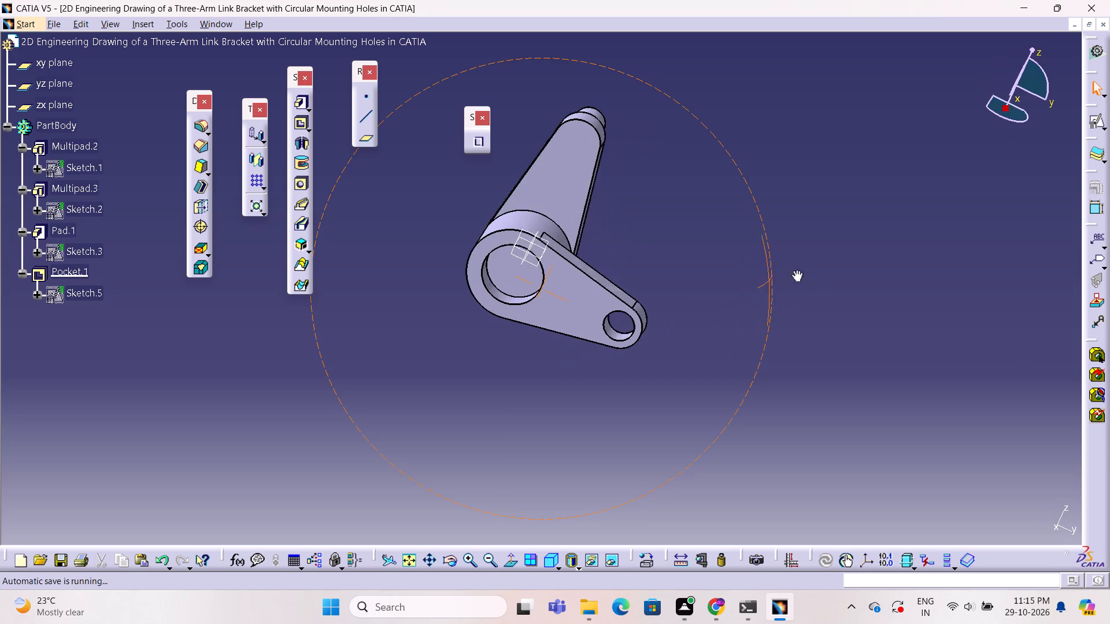
pyautogui.keyDown('ctrl'); pyautogui.moveTo(795, 270); pyautogui.dragTo(624, 255, button='right'); pyautogui.keyUp('ctrl')
pyautogui.keyDown('ctrl'); pyautogui.moveTo(795, 270); pyautogui.dragTo(624, 255, button='middle'); pyautogui.keyUp('ctrl')
pyautogui.keyDown('ctrl'); pyautogui.moveTo(624, 255); pyautogui.dragTo(624, 256, button='right'); pyautogui.keyUp('ctrl')
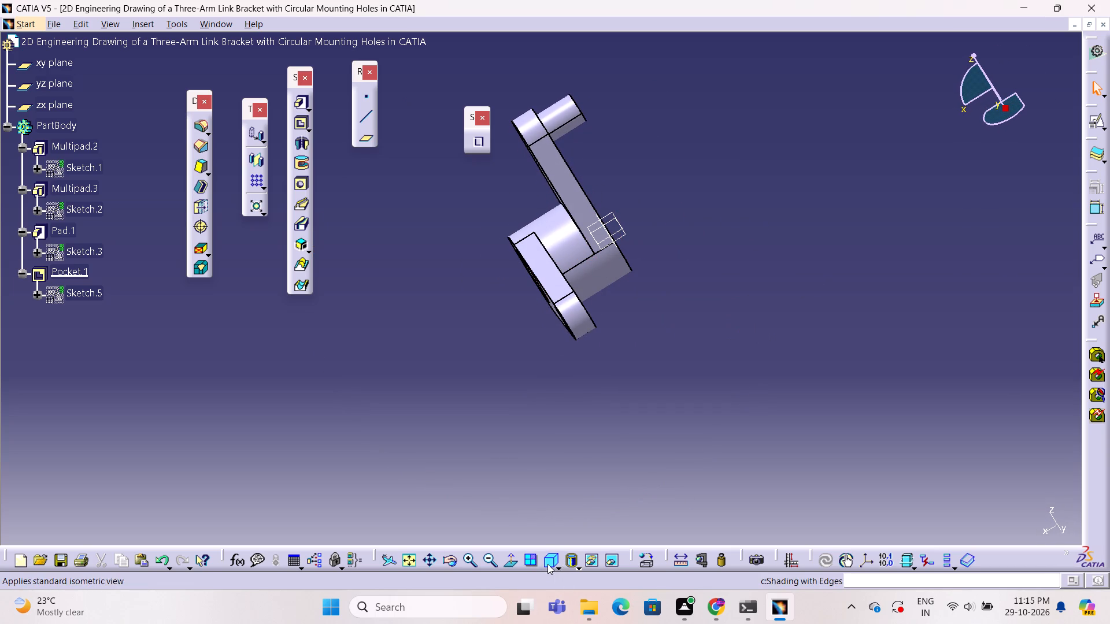
pyautogui.click(547, 563)
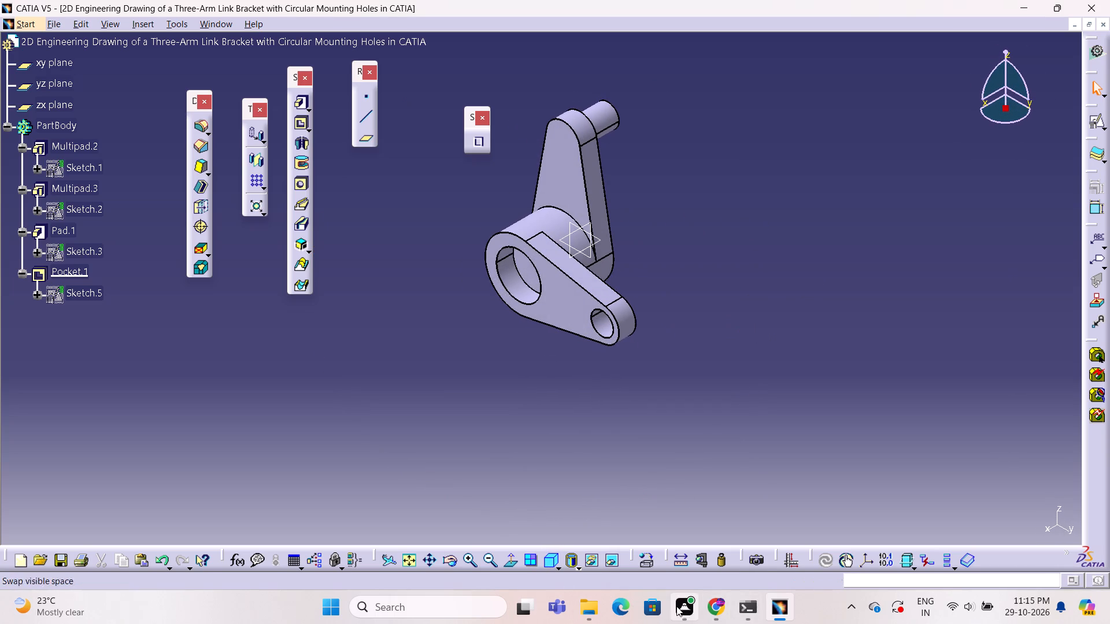
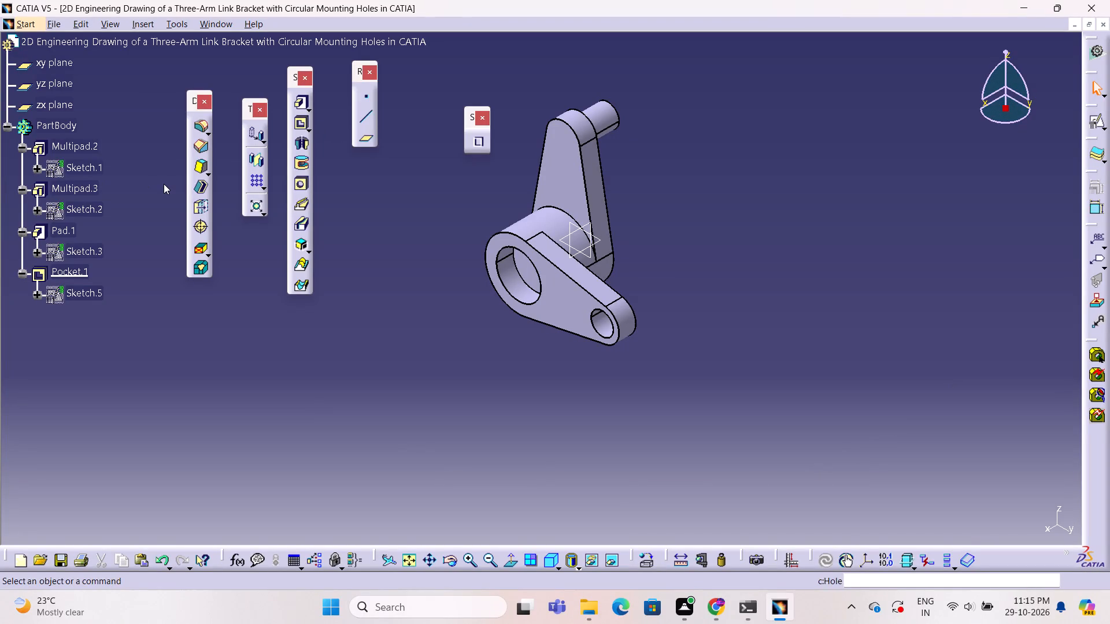
# Start a positioned sketch on the lower arm's front face and draw a circle on the horizontal axis about 48 mm from the origin.
pyautogui.click(569, 290)
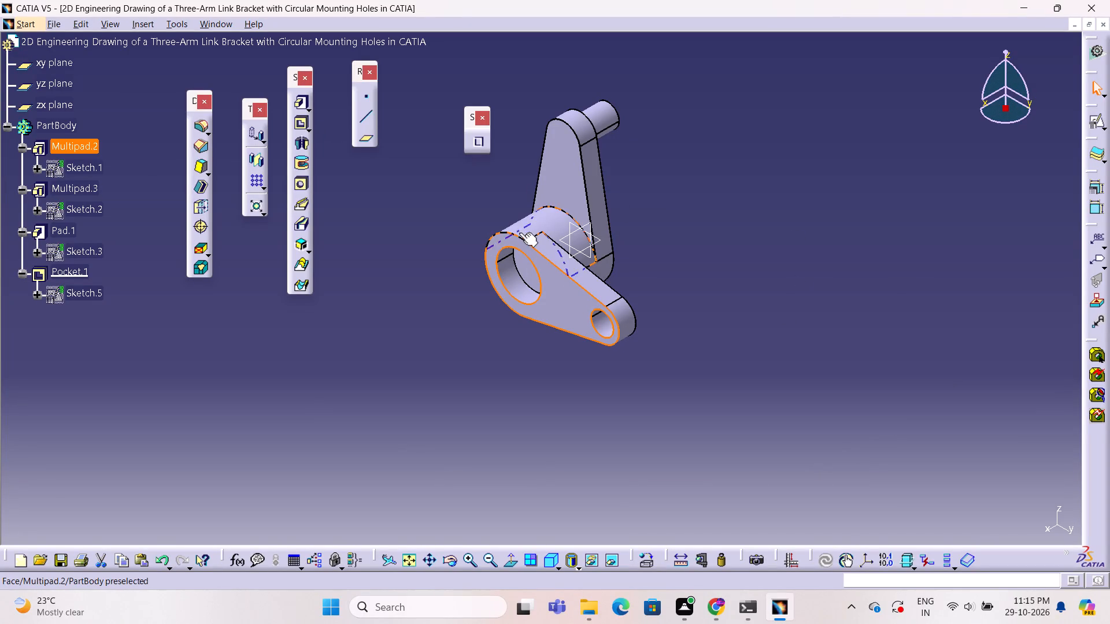
pyautogui.click(1093, 121)
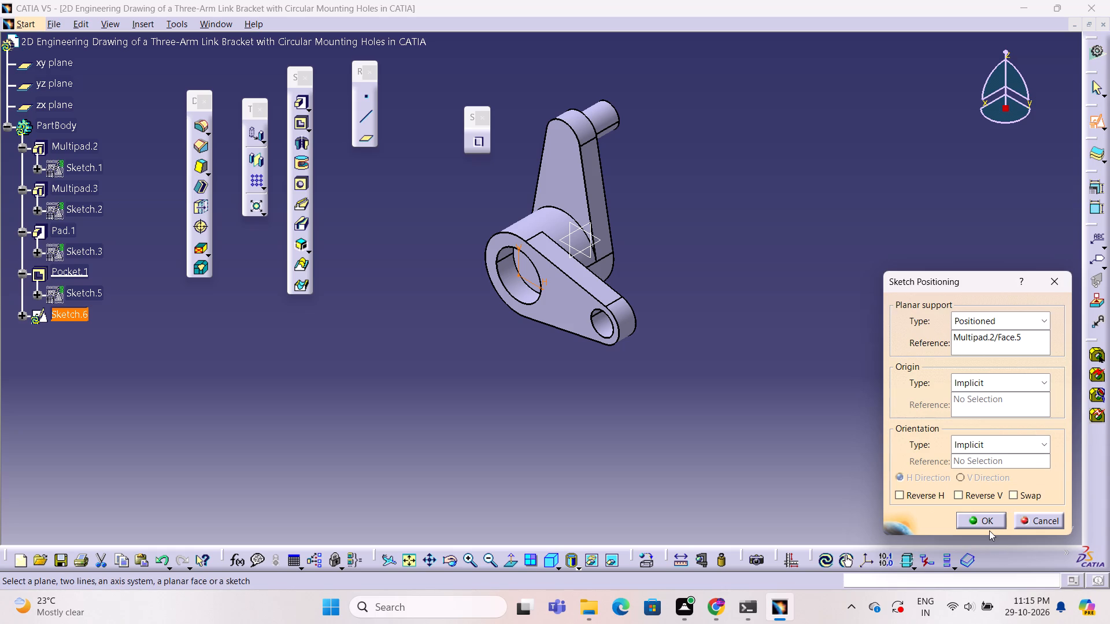
pyautogui.click(988, 527)
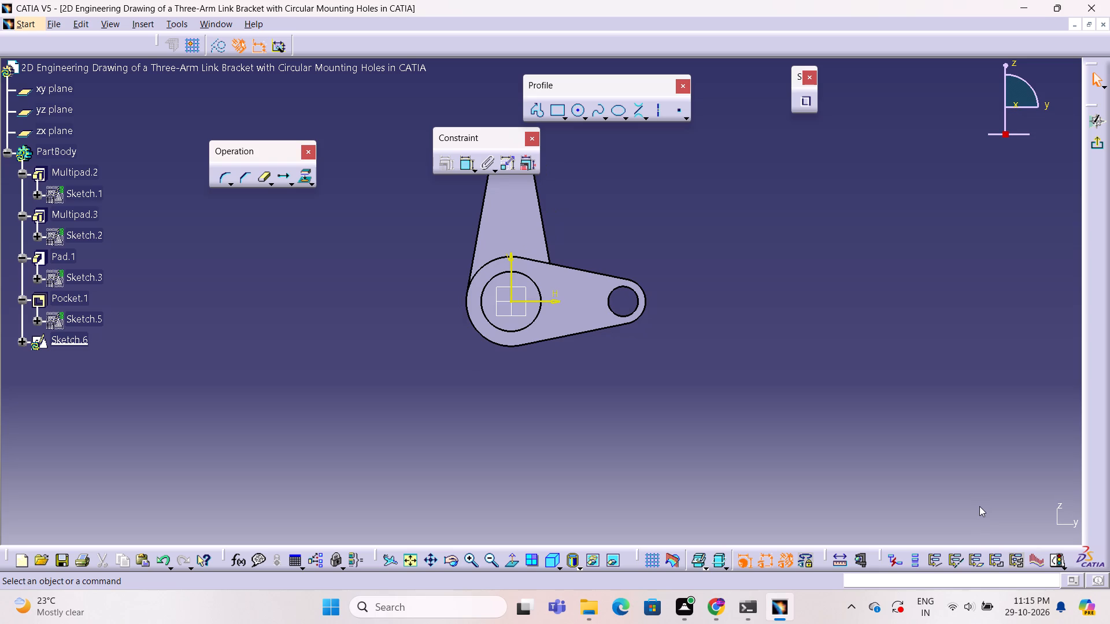
pyautogui.click(576, 105)
pyautogui.click(582, 302)
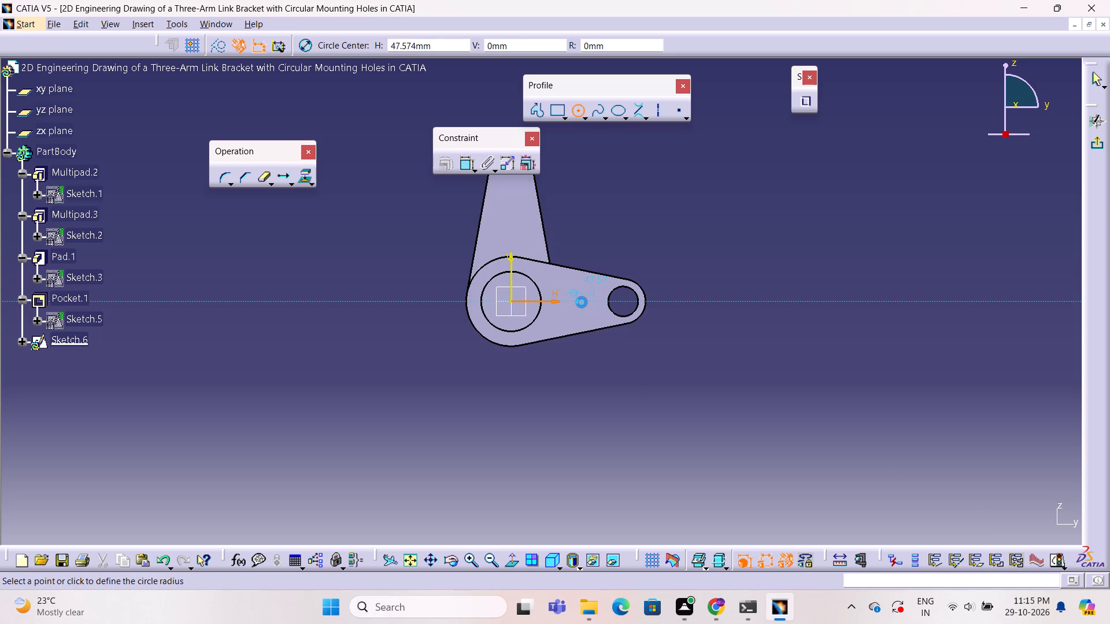
pyautogui.click(595, 313)
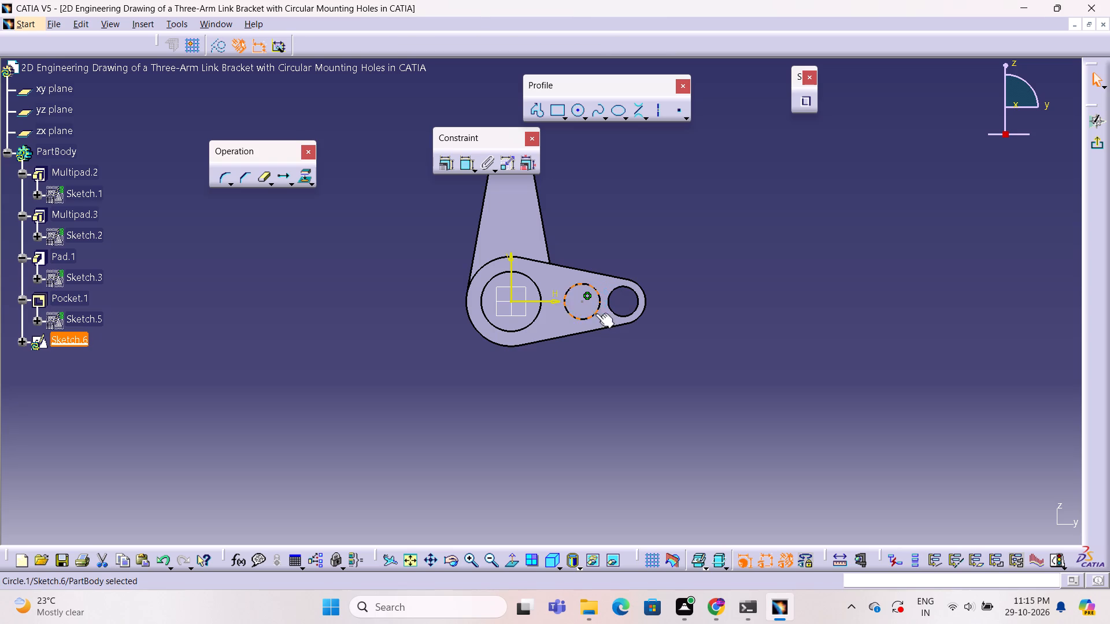
pyautogui.press('Escape')
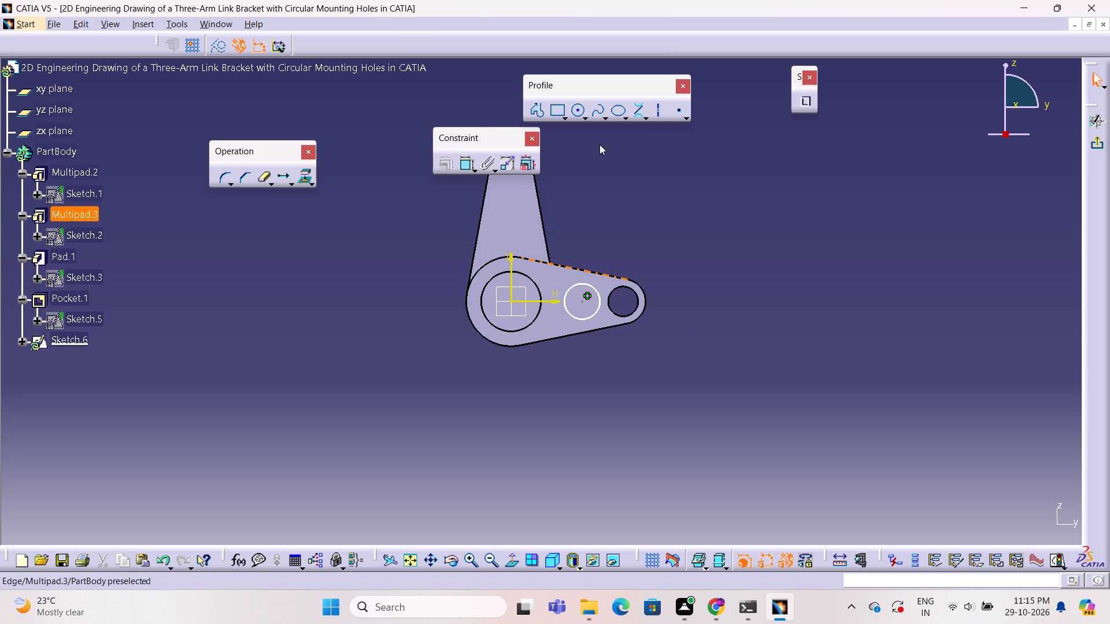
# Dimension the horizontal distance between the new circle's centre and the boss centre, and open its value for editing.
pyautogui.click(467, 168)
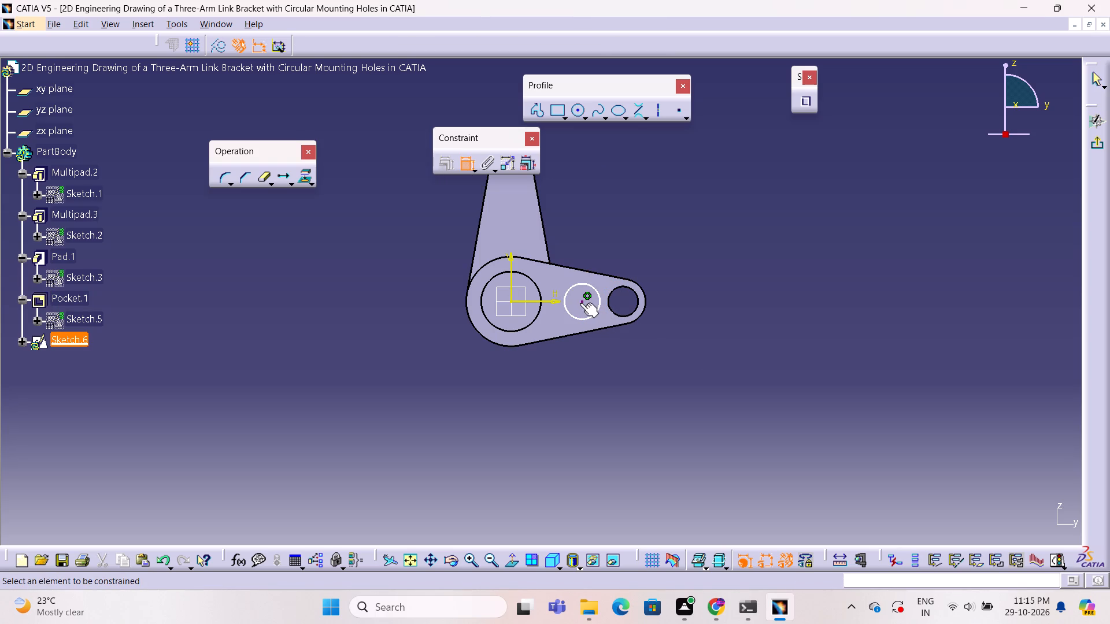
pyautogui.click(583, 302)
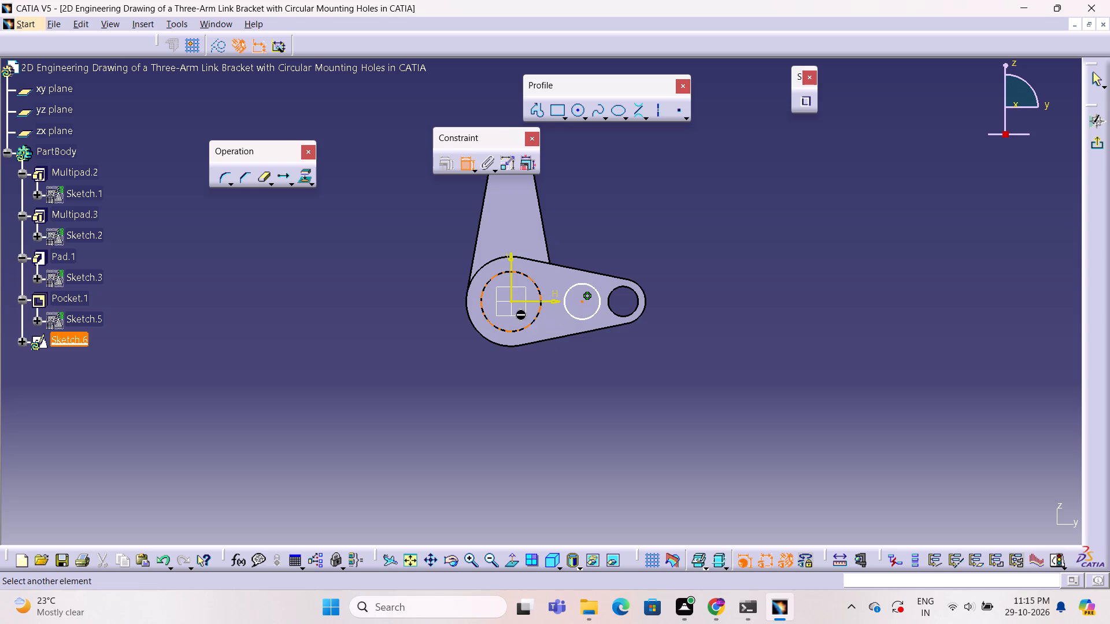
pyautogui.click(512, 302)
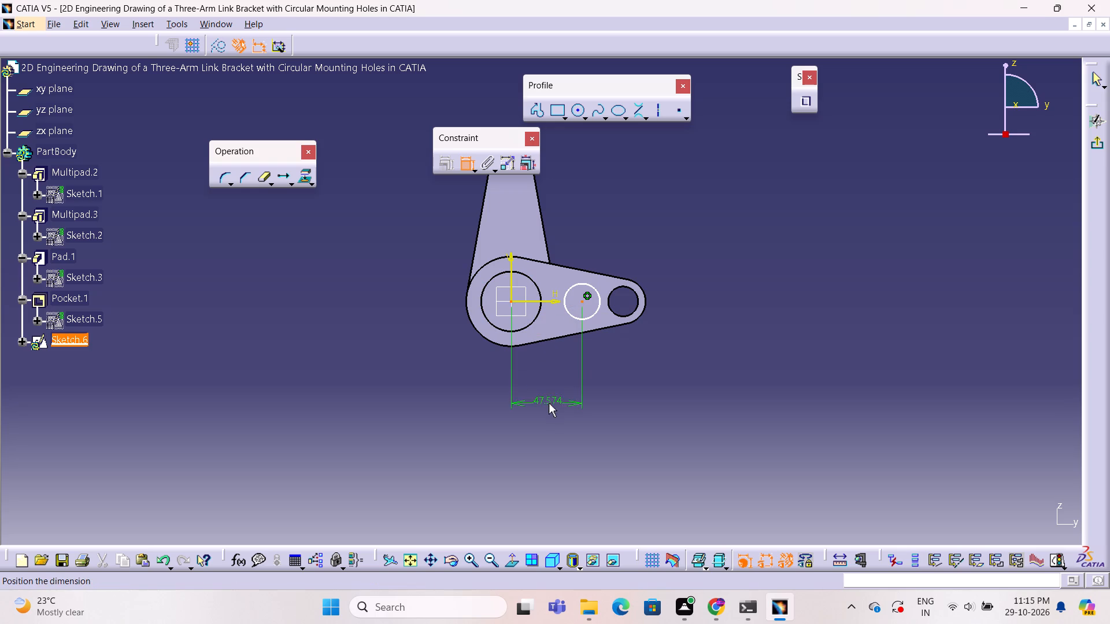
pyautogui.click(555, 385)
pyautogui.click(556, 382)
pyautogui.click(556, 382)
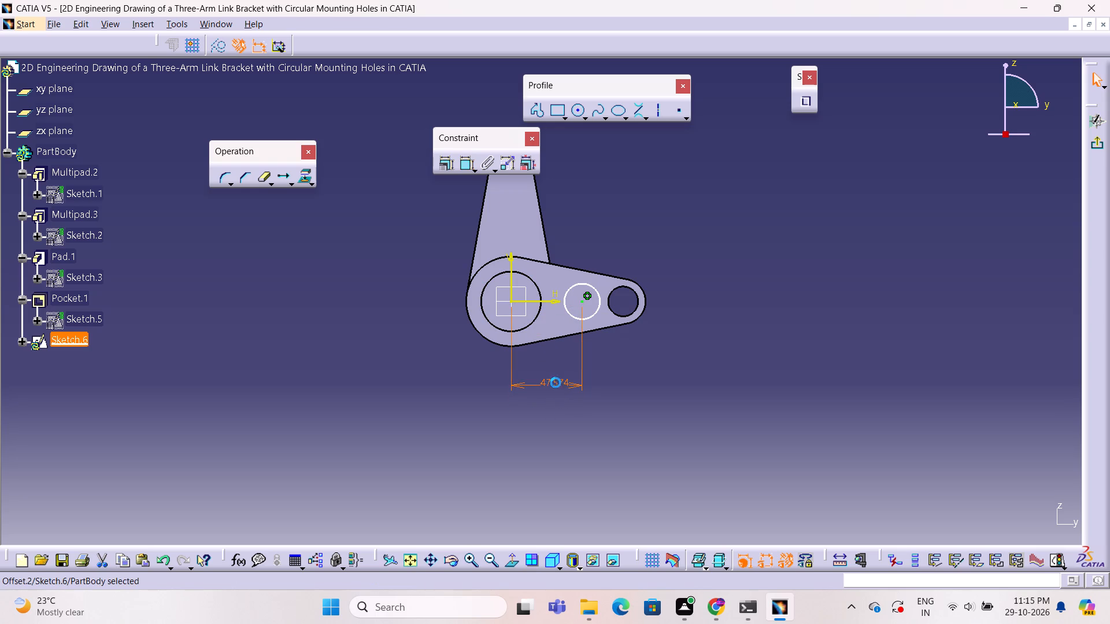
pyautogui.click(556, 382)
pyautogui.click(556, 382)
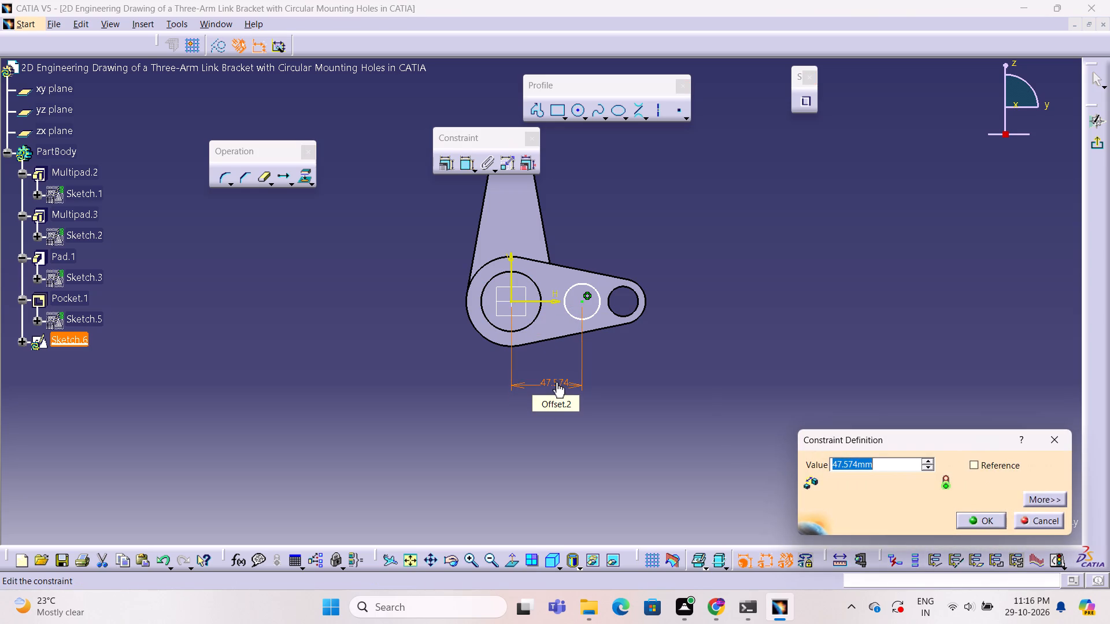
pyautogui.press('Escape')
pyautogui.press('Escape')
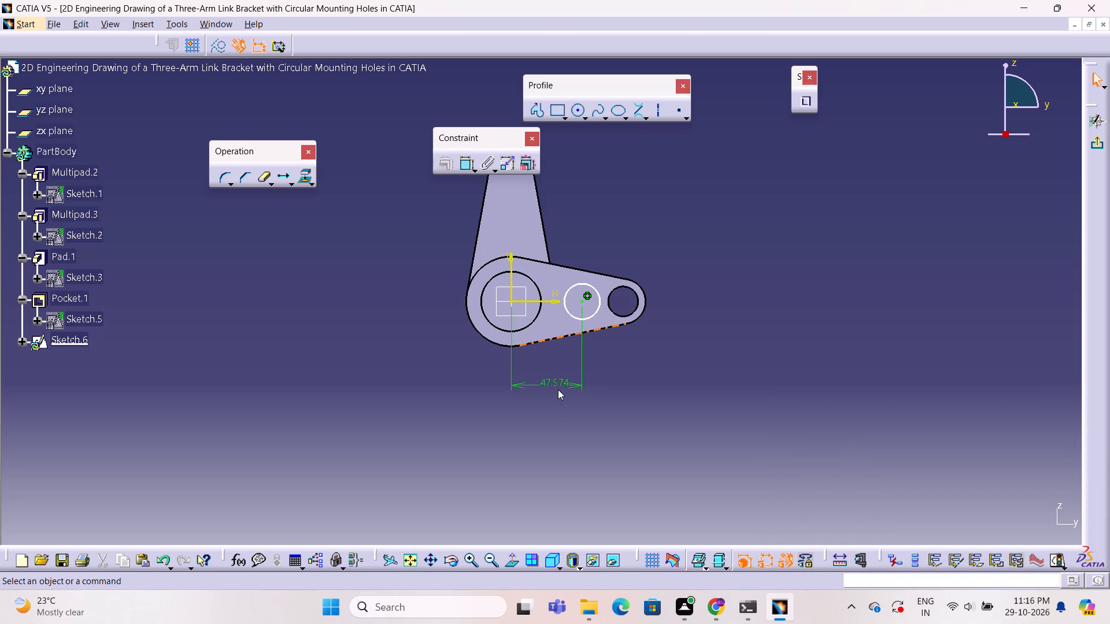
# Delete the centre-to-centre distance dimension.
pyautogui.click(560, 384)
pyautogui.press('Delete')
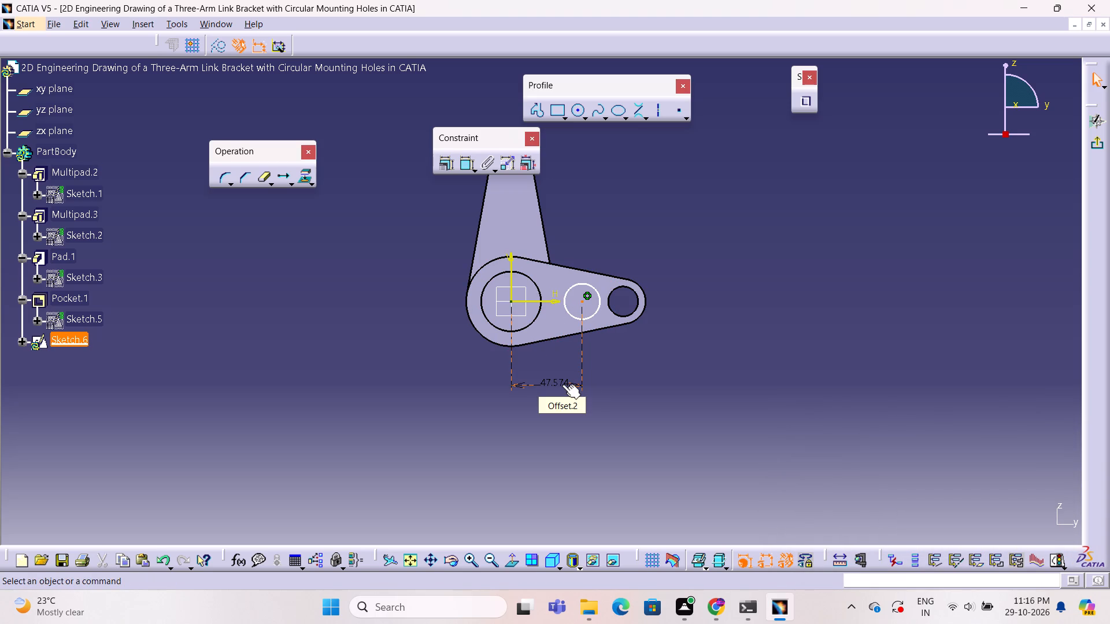
# Dimension the new circle's centre from the far edge of the 40 mm boss pocket and set the distance to 75 mm.
pyautogui.click(464, 167)
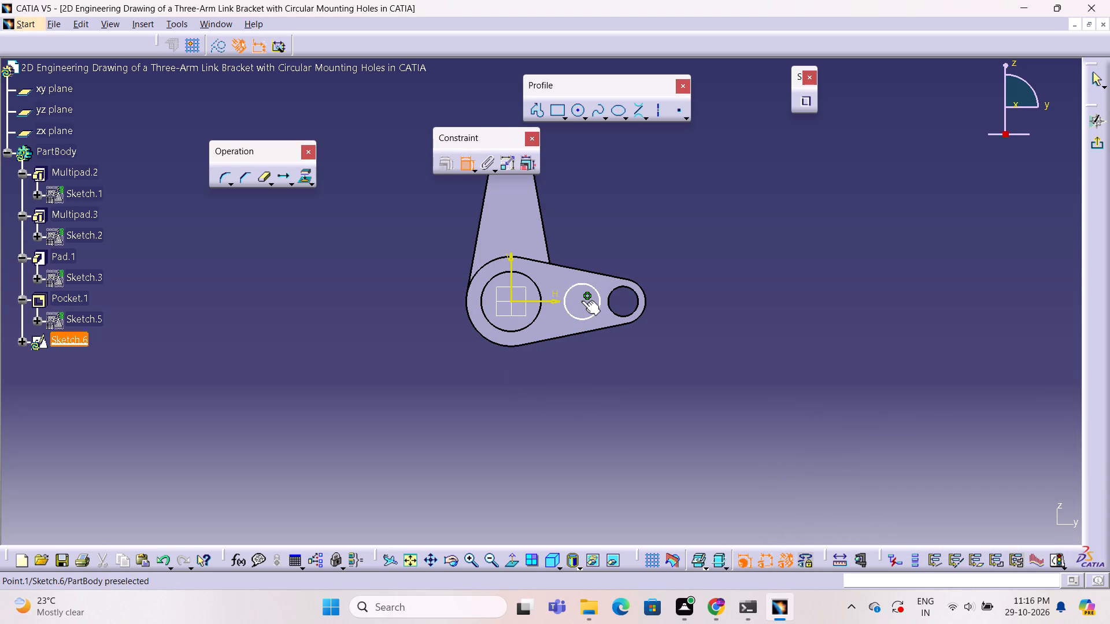
pyautogui.click(582, 300)
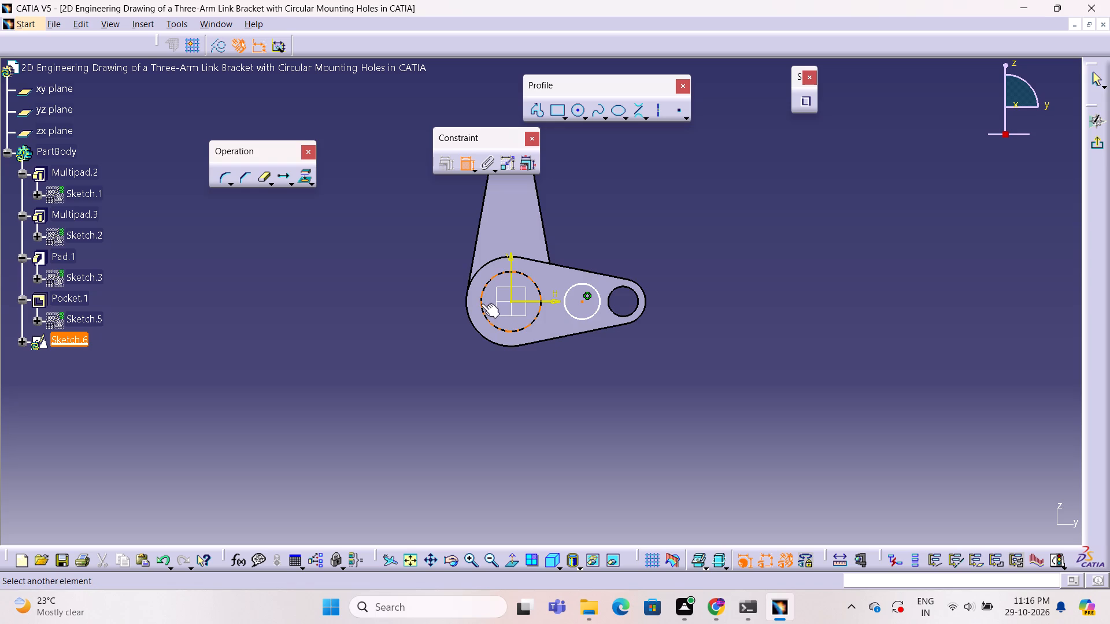
pyautogui.click(481, 303)
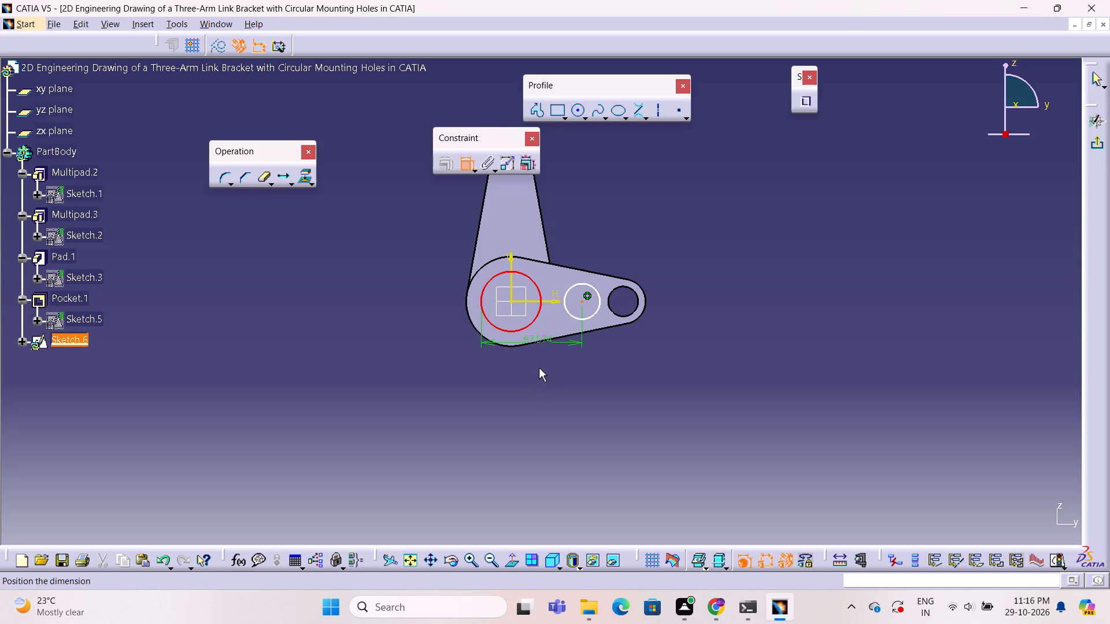
pyautogui.click(543, 362)
pyautogui.moveTo(578, 340); pyautogui.dragTo(579, 363)
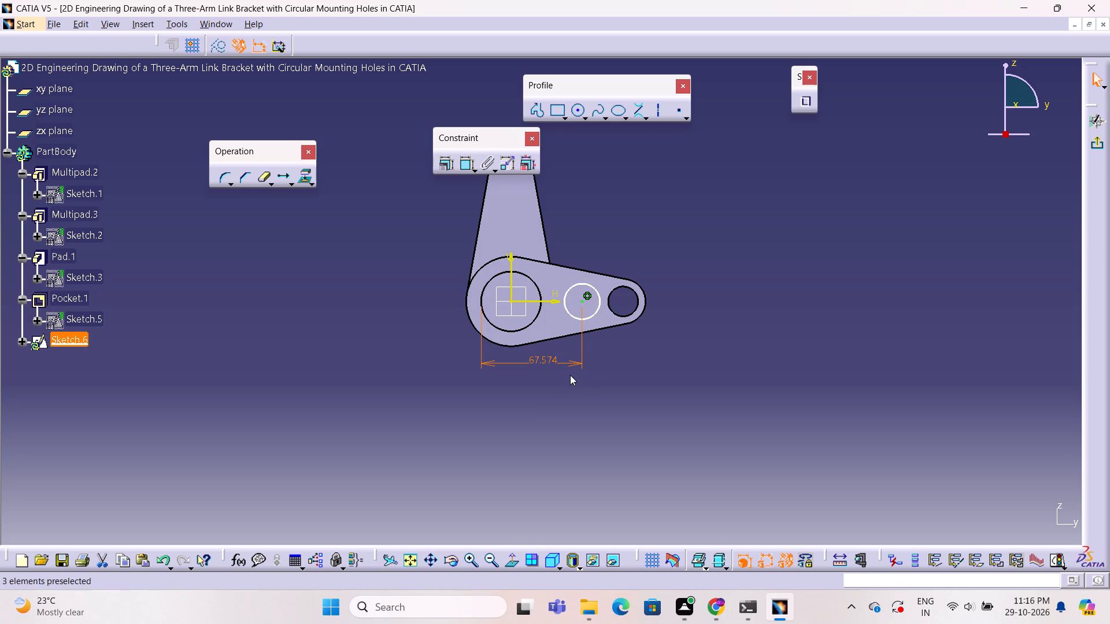
pyautogui.click(568, 376)
pyautogui.click(544, 360)
pyautogui.click(544, 360)
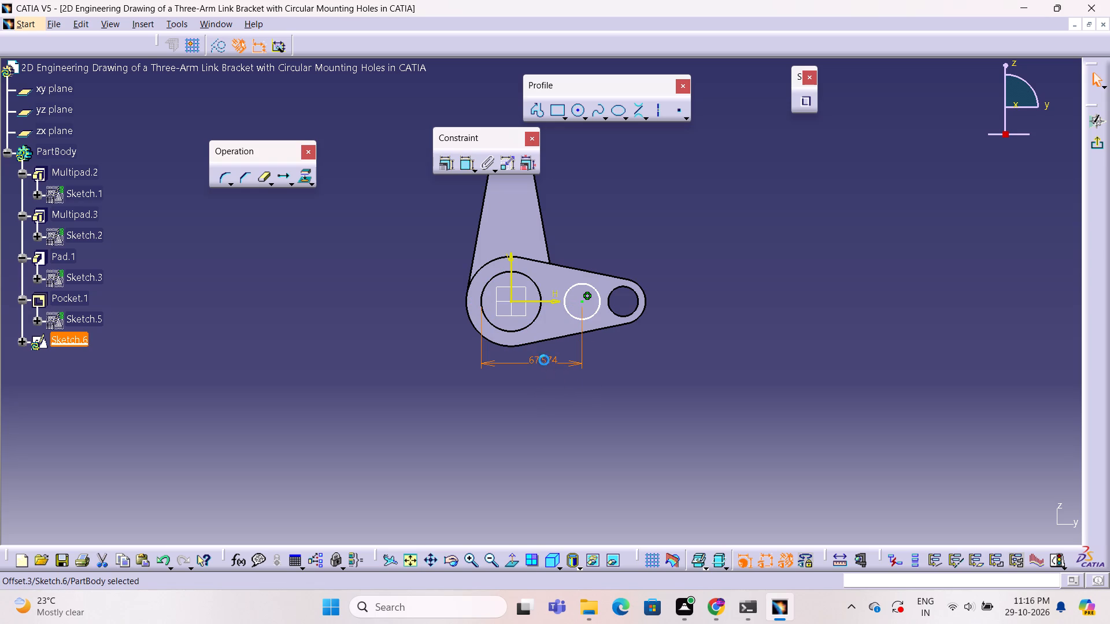
pyautogui.click(544, 360)
pyautogui.click(544, 360)
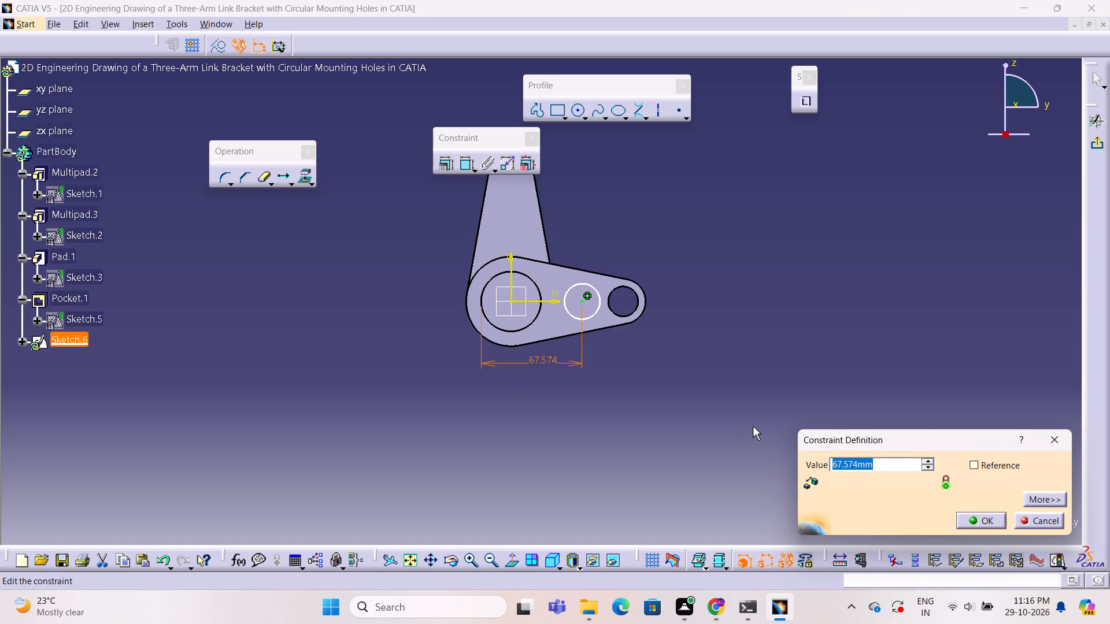
pyautogui.press('7')
pyautogui.press('5')
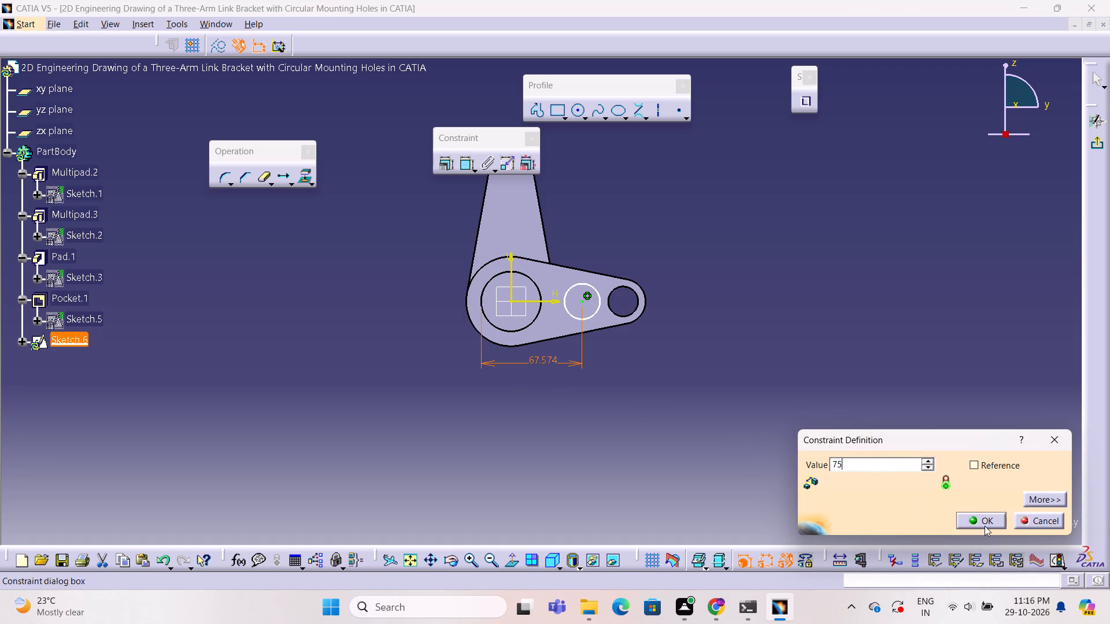
pyautogui.click(982, 522)
pyautogui.click(767, 430)
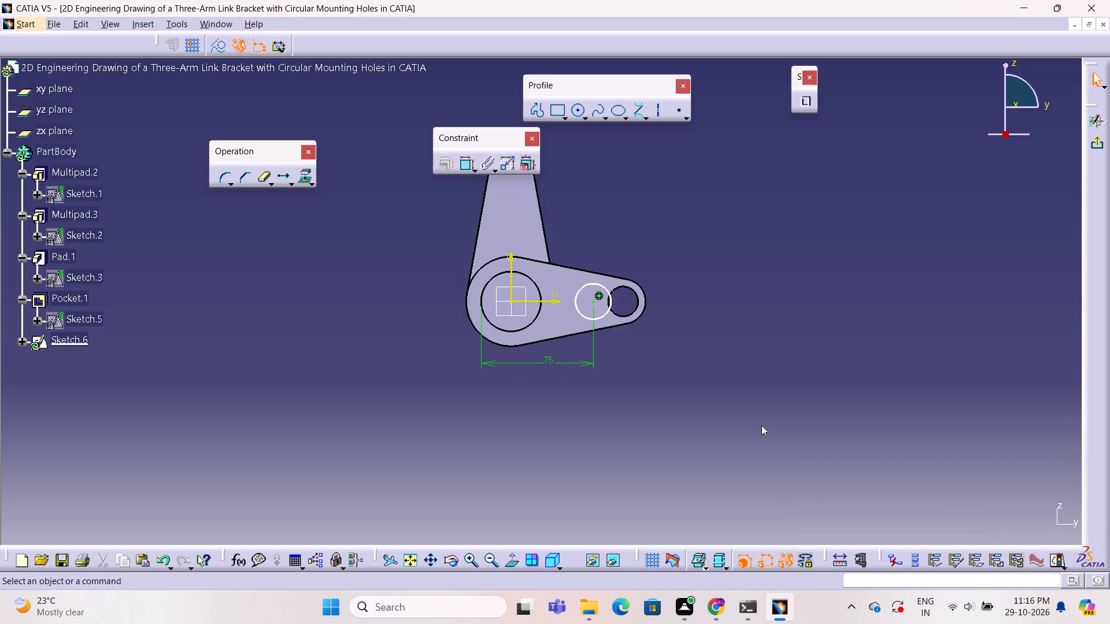
# Apply an Equal constraint between the new circle and the existing end hole of the arm, and exit the sketch.
pyautogui.click(639, 299)
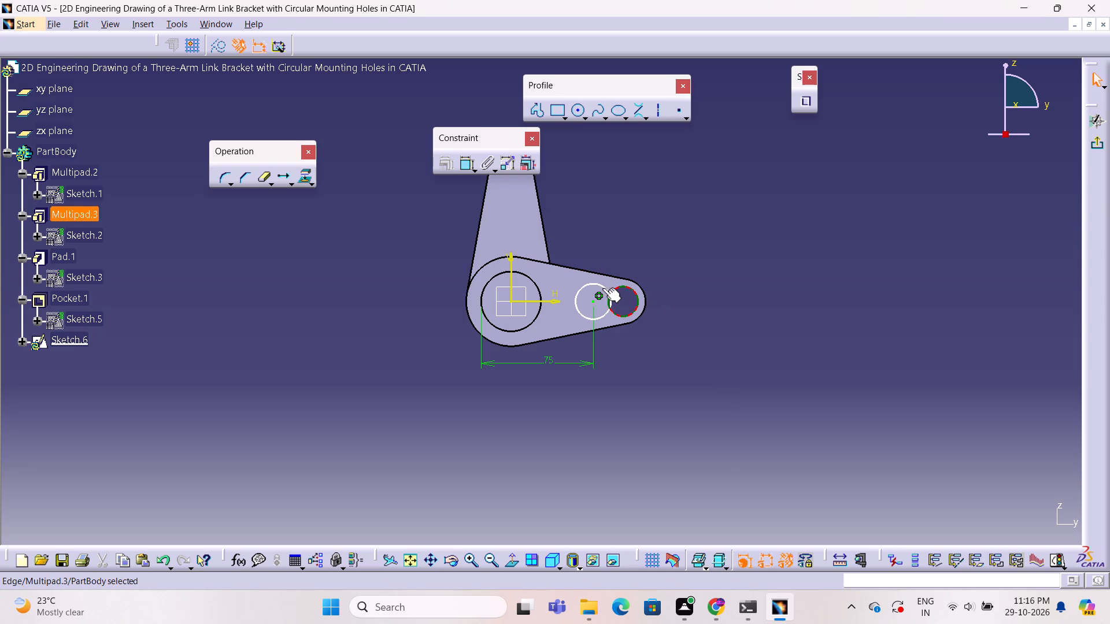
pyautogui.keyDown('ctrl'); pyautogui.click(602, 287); pyautogui.keyUp('ctrl')
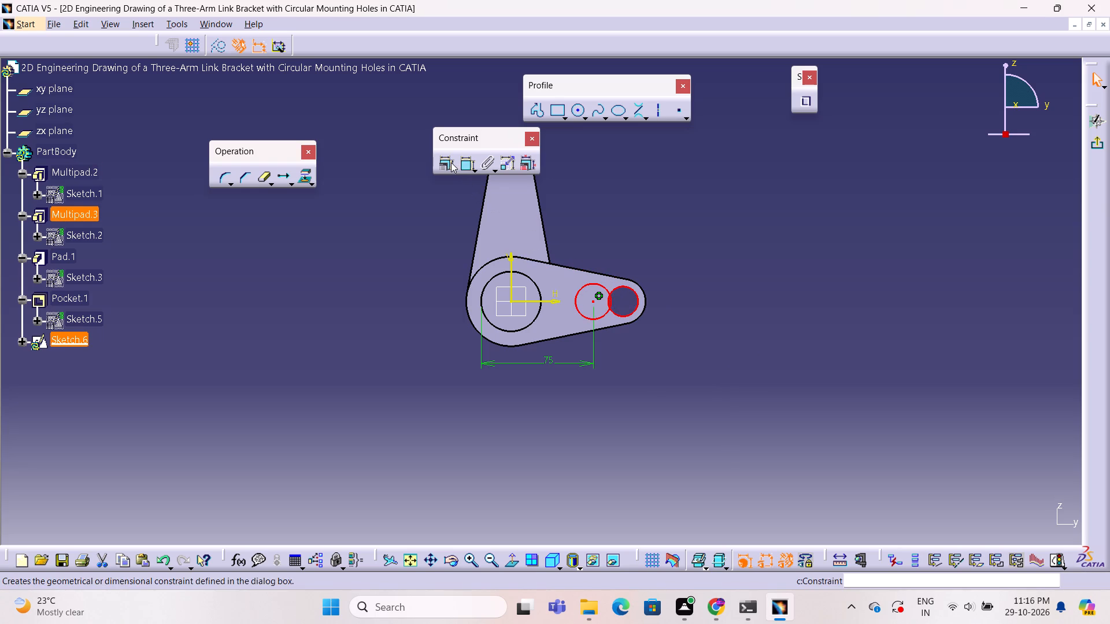
pyautogui.click(450, 162)
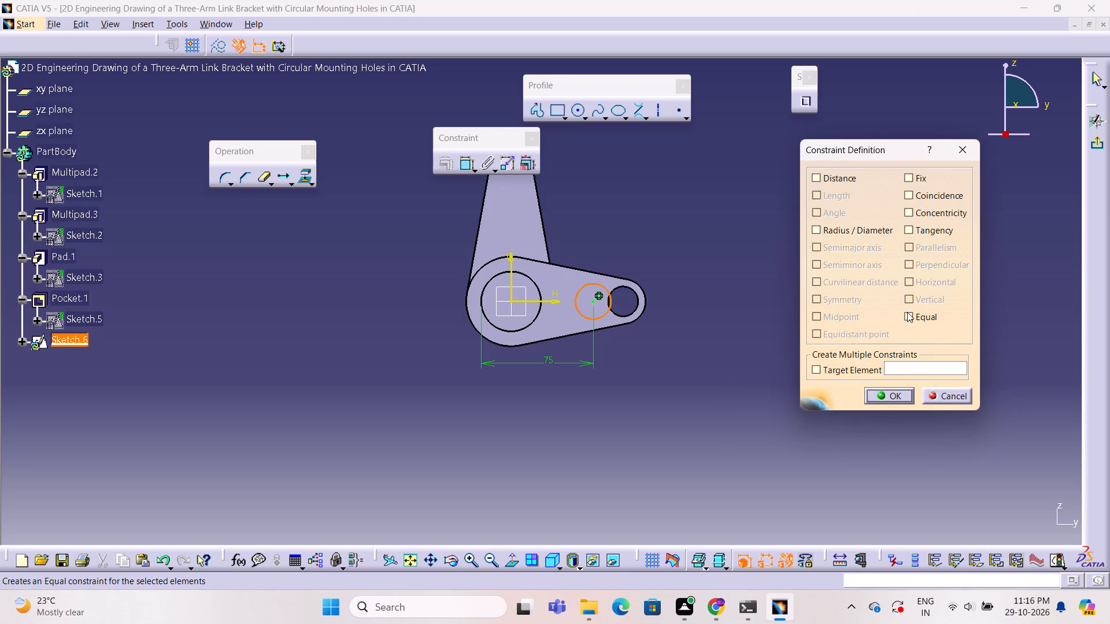
pyautogui.click(907, 312)
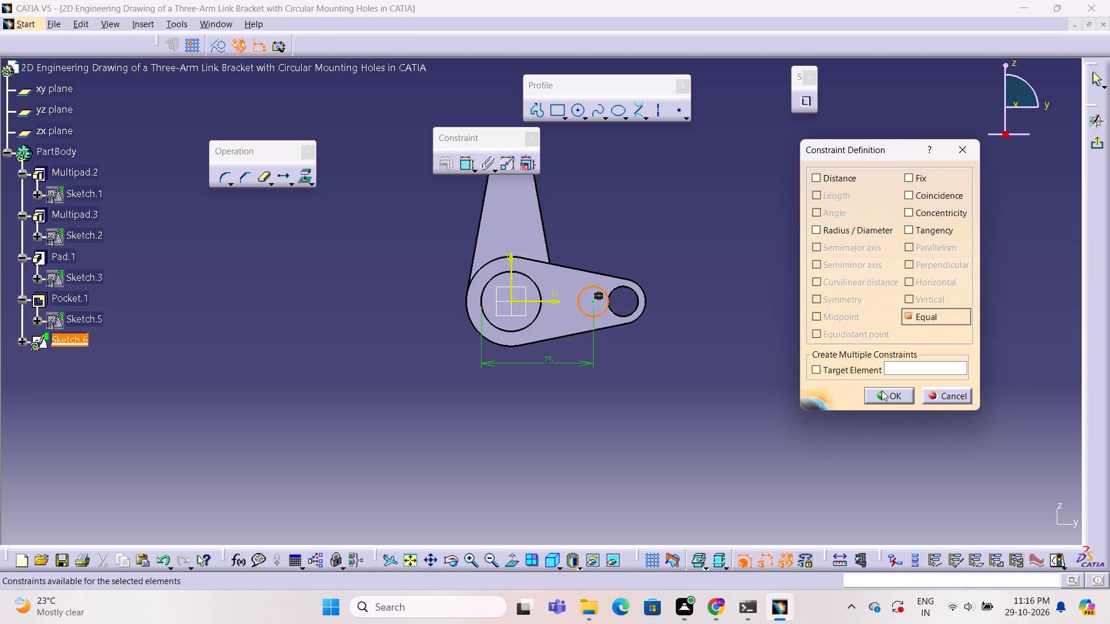
pyautogui.click(882, 391)
pyautogui.moveTo(760, 317); pyautogui.dragTo(760, 311)
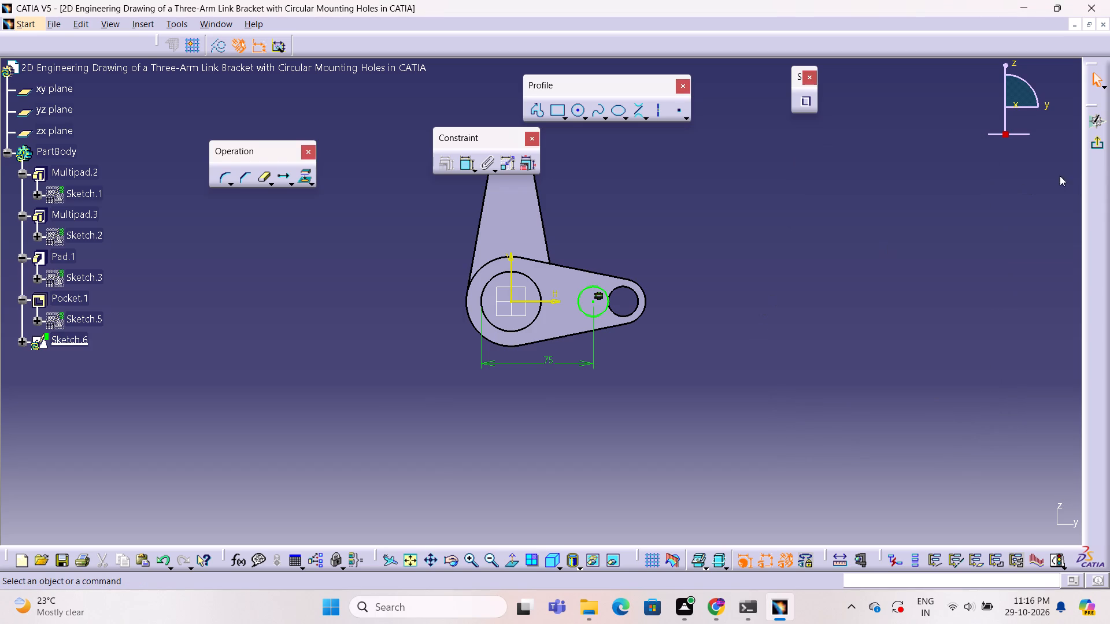
pyautogui.click(1098, 148)
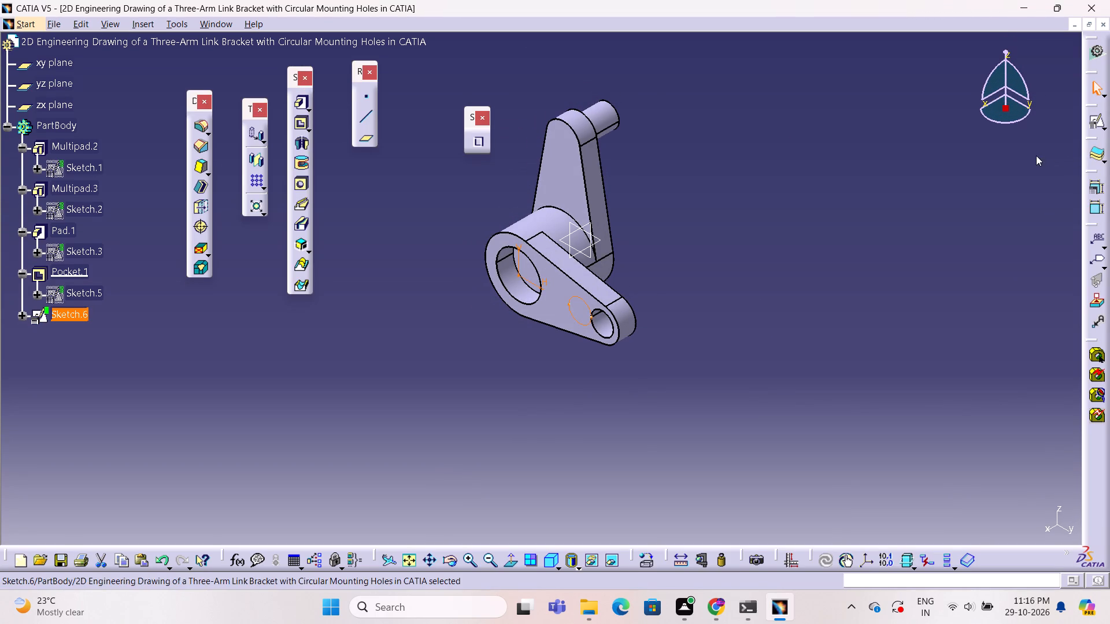
# Pocket the new circle sketch through the lower arm with the Up to last limit, previewing the cut before accepting it.
pyautogui.click(294, 125)
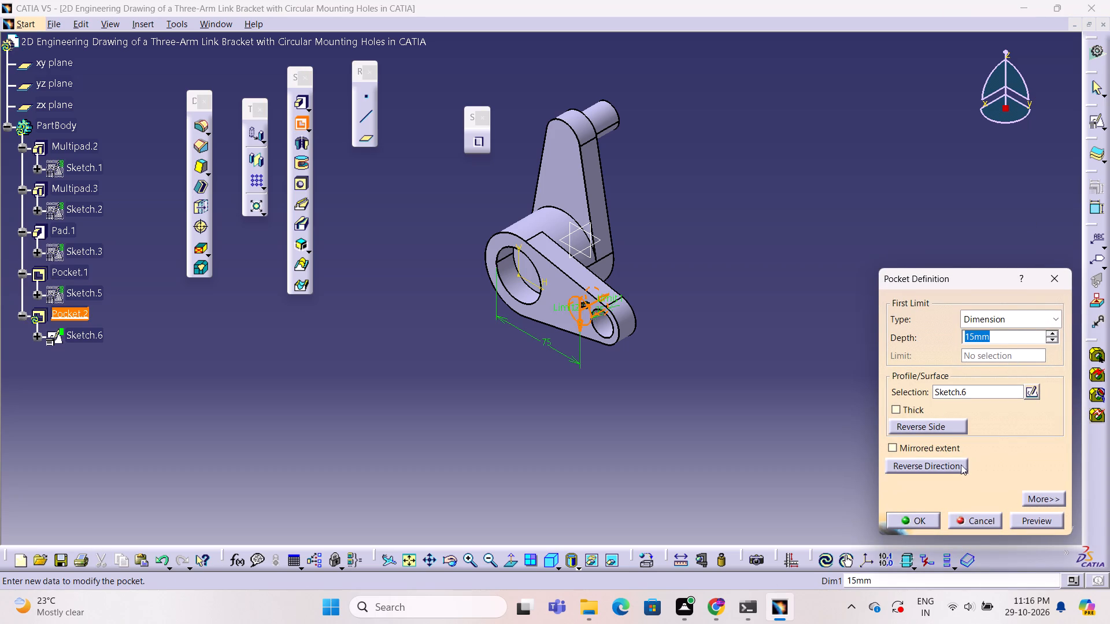
pyautogui.click(1056, 320)
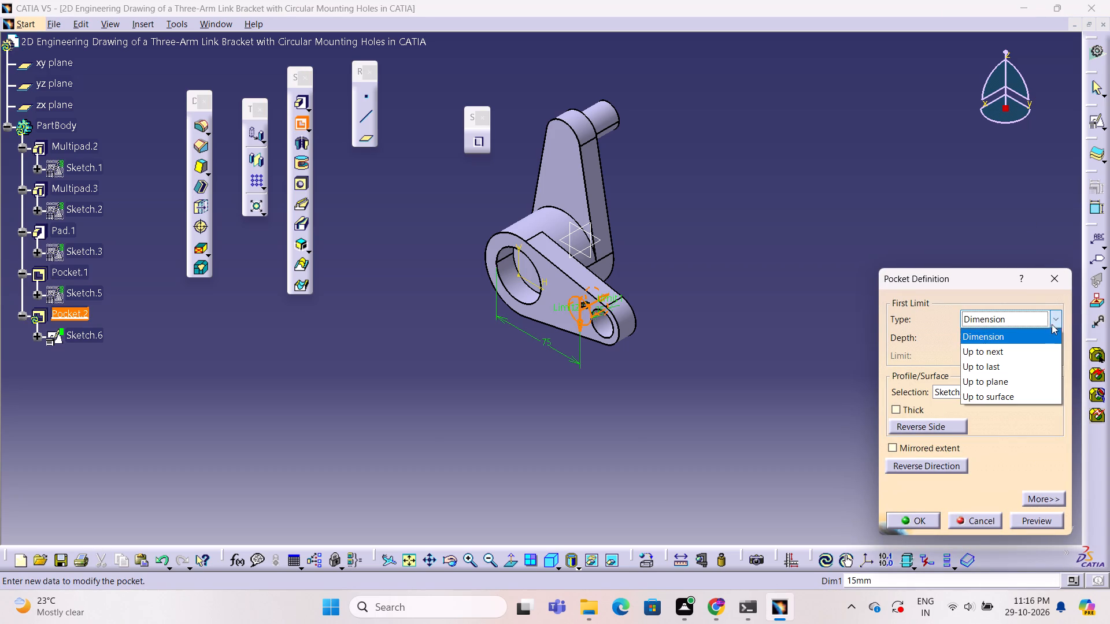
pyautogui.click(1034, 369)
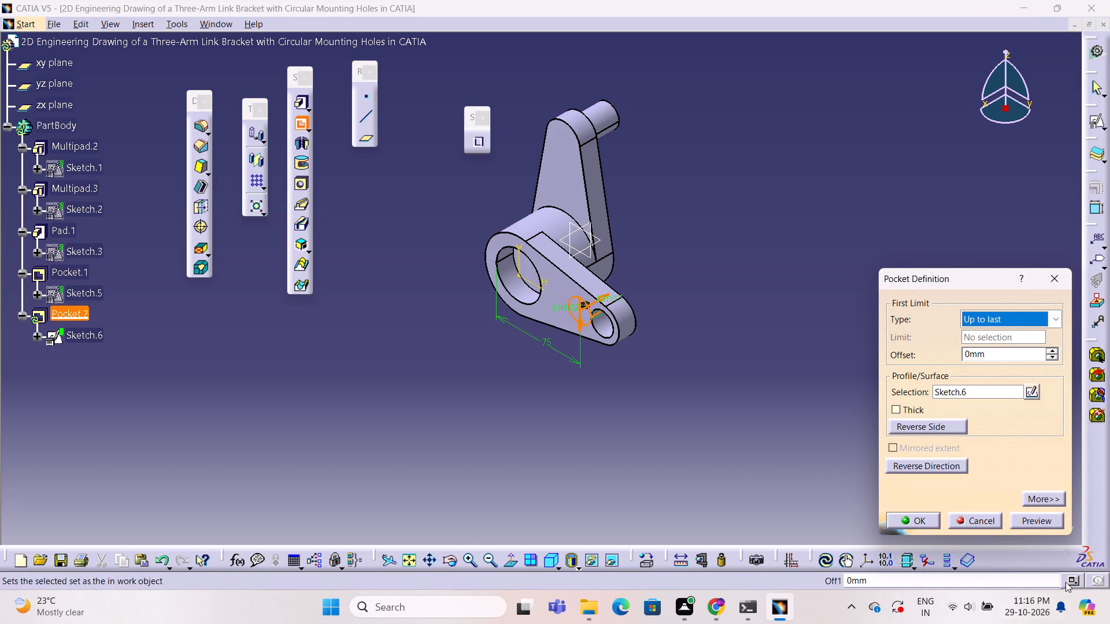
pyautogui.click(1038, 526)
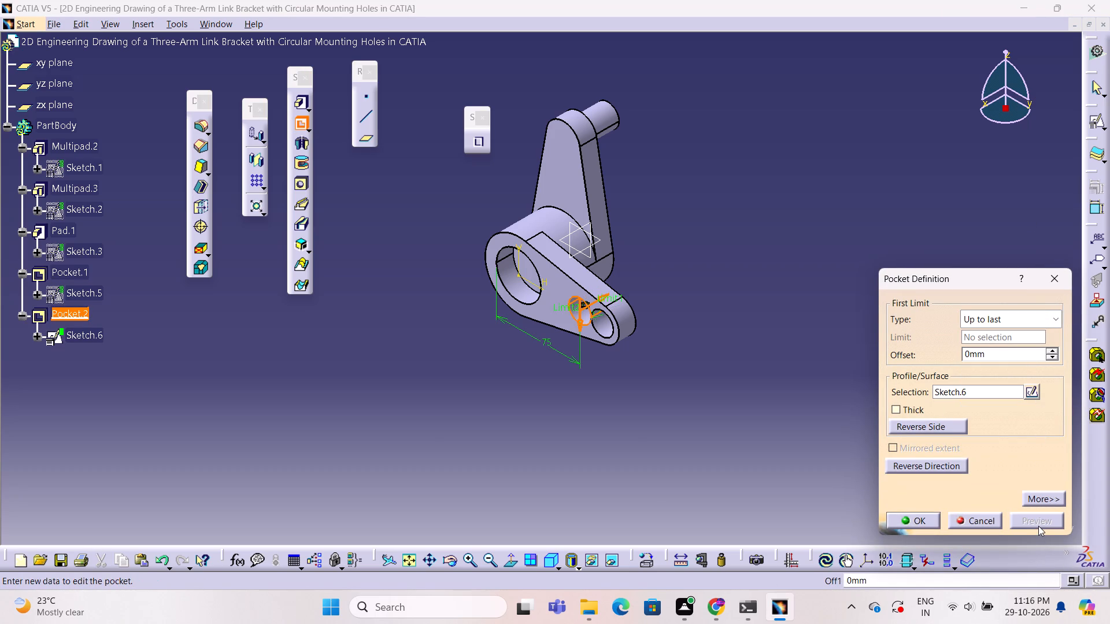
pyautogui.click(930, 517)
pyautogui.click(734, 243)
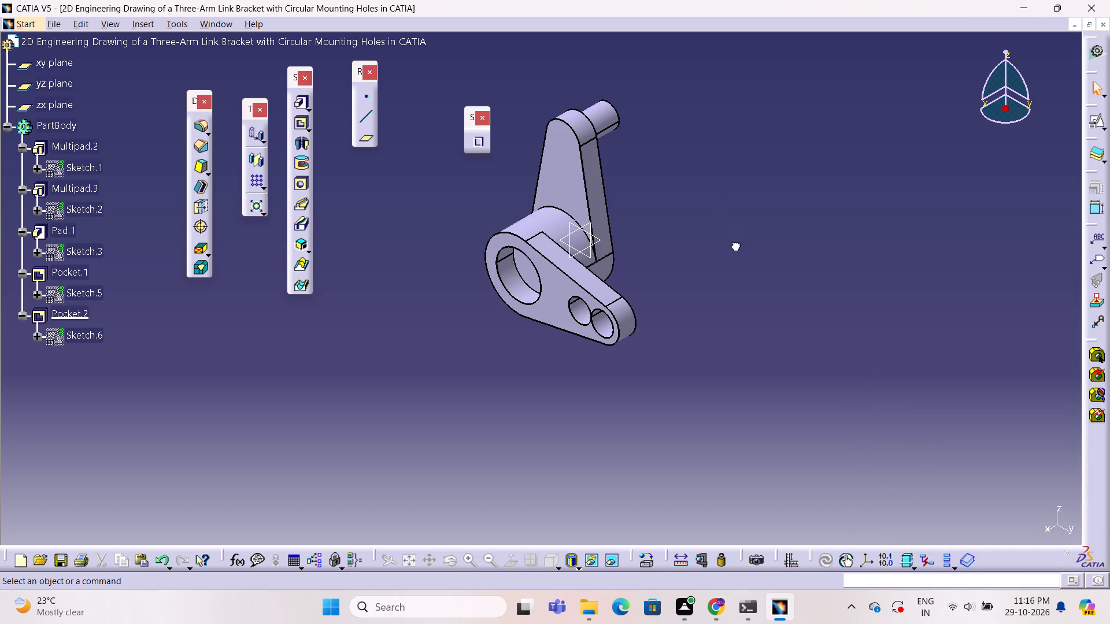
# Examine the bracket and the new hole in the lower arm from several angles.
pyautogui.keyDown('ctrl'); pyautogui.moveTo(736, 247); pyautogui.dragTo(514, 271, button='middle'); pyautogui.keyUp('ctrl')
pyautogui.keyDown('ctrl'); pyautogui.moveTo(736, 248); pyautogui.dragTo(514, 271, button='right'); pyautogui.keyUp('ctrl')
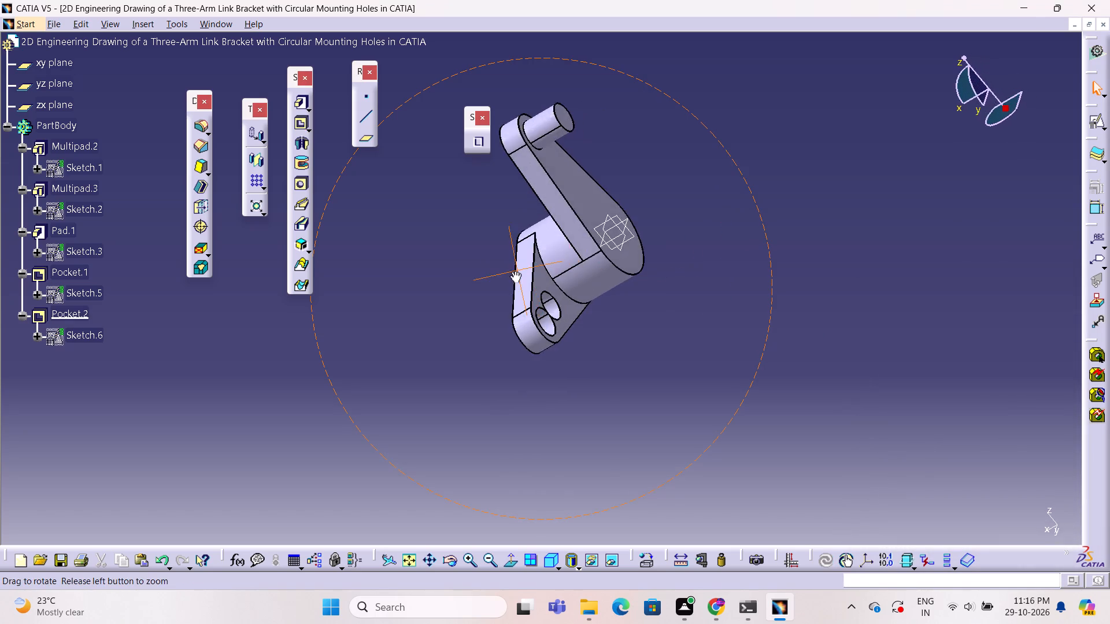
pyautogui.keyDown('ctrl'); pyautogui.moveTo(514, 271); pyautogui.dragTo(890, 229, button='middle'); pyautogui.keyUp('ctrl')
pyautogui.keyDown('ctrl'); pyautogui.moveTo(514, 271); pyautogui.dragTo(830, 166, button='right'); pyautogui.keyUp('ctrl')
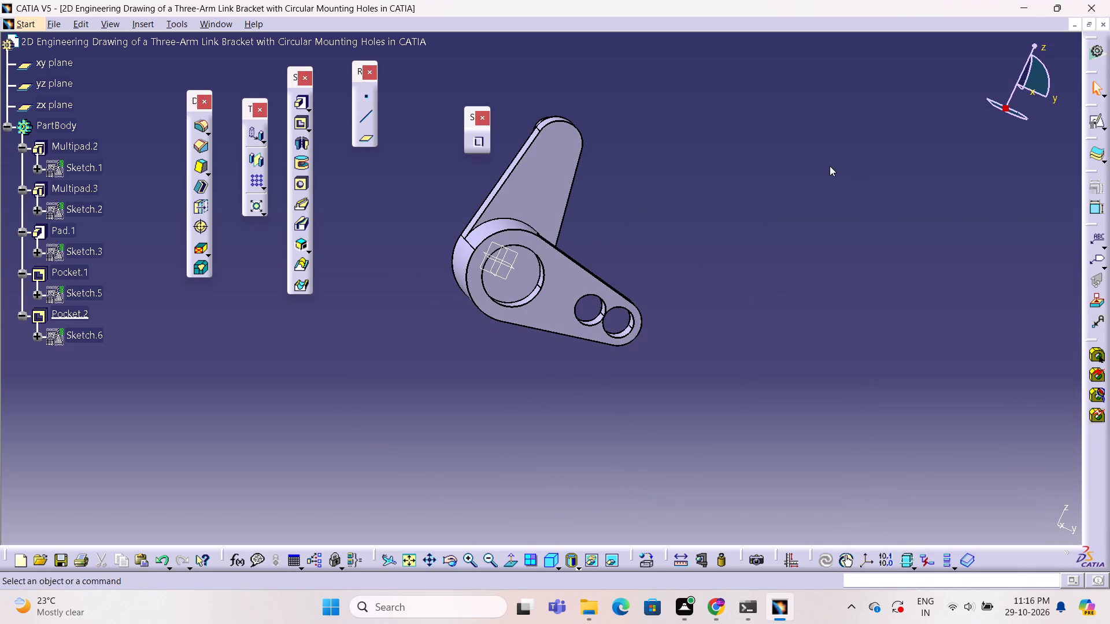
pyautogui.keyDown('ctrl'); pyautogui.moveTo(830, 166); pyautogui.dragTo(827, 167, button='right'); pyautogui.keyUp('ctrl')
pyautogui.rightClick(827, 168)
pyautogui.rightClick(824, 171)
pyautogui.keyDown('ctrl'); pyautogui.moveTo(693, 177); pyautogui.dragTo(671, 181, button='middle'); pyautogui.keyUp('ctrl')
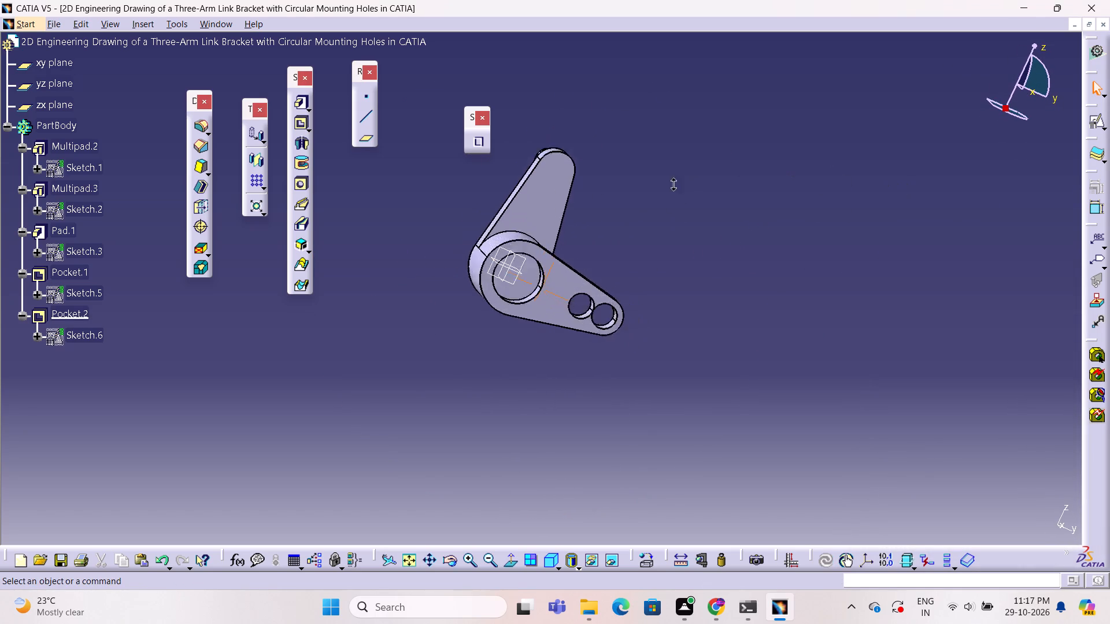
# Delete Sketch.6, the sketch of the inner hole in the lower arm, together with the pocket that depends on it.
pyautogui.keyDown('ctrl'); pyautogui.moveTo(671, 181); pyautogui.dragTo(671, 113, button='middle'); pyautogui.keyUp('ctrl')
pyautogui.keyDown('ctrl'); pyautogui.moveTo(764, 283); pyautogui.dragTo(723, 180, button='middle'); pyautogui.keyUp('ctrl')
pyautogui.keyDown('ctrl'); pyautogui.moveTo(764, 283); pyautogui.dragTo(665, 158, button='right'); pyautogui.keyUp('ctrl')
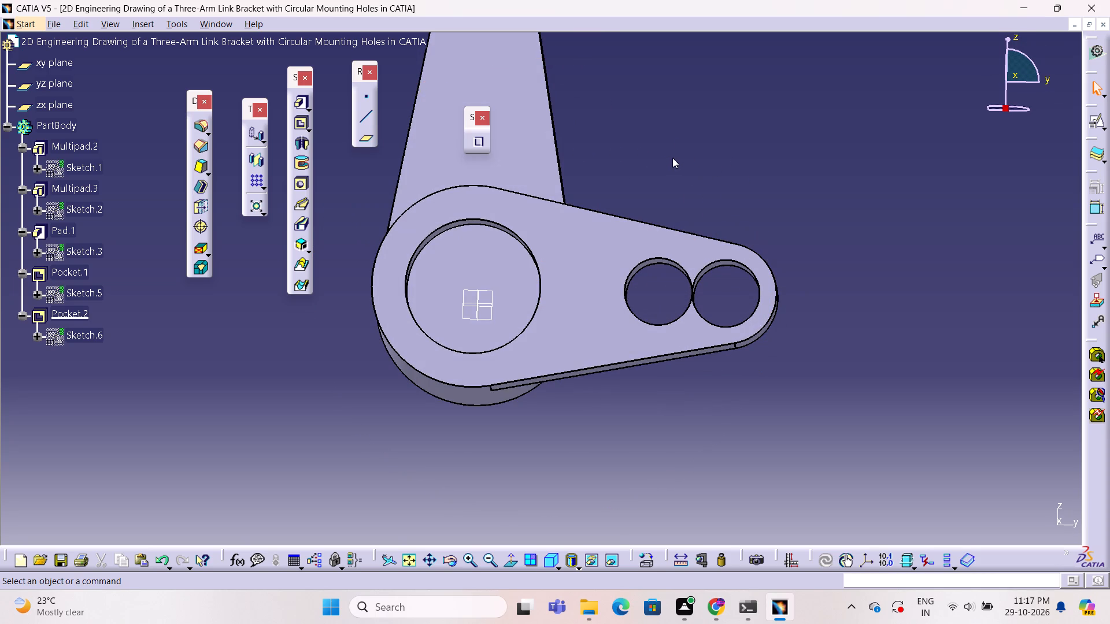
pyautogui.rightClick(75, 337)
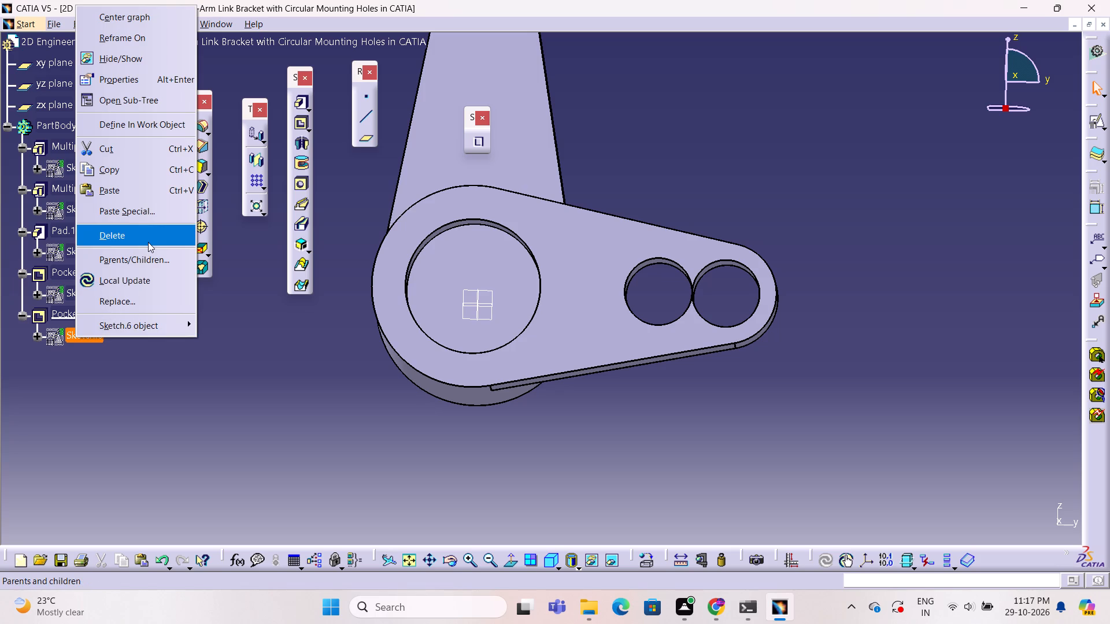
pyautogui.click(148, 242)
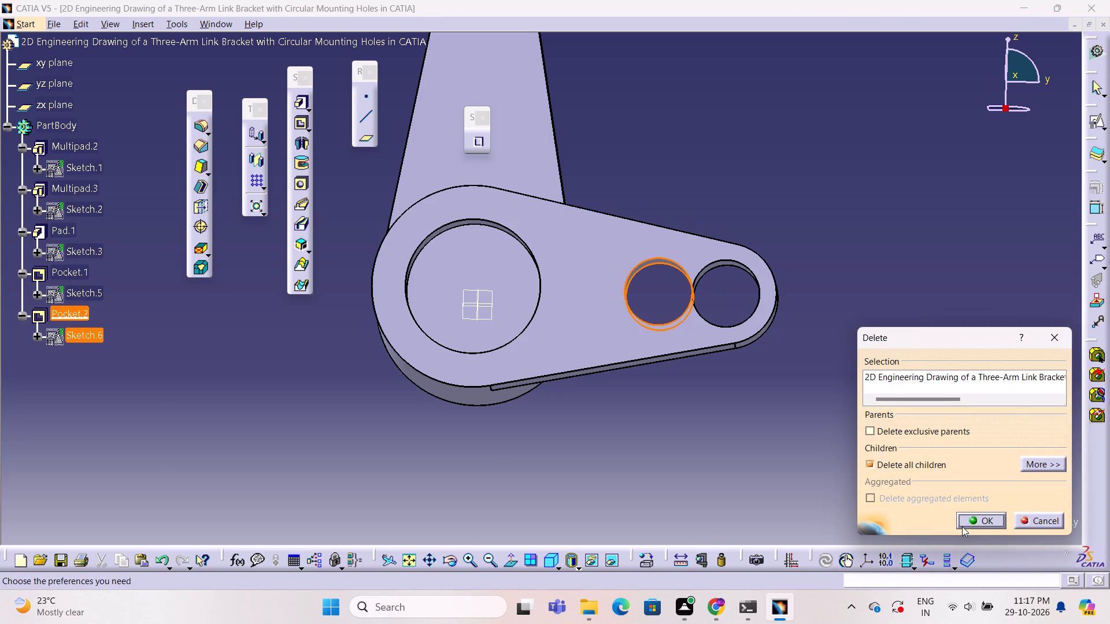
pyautogui.click(982, 520)
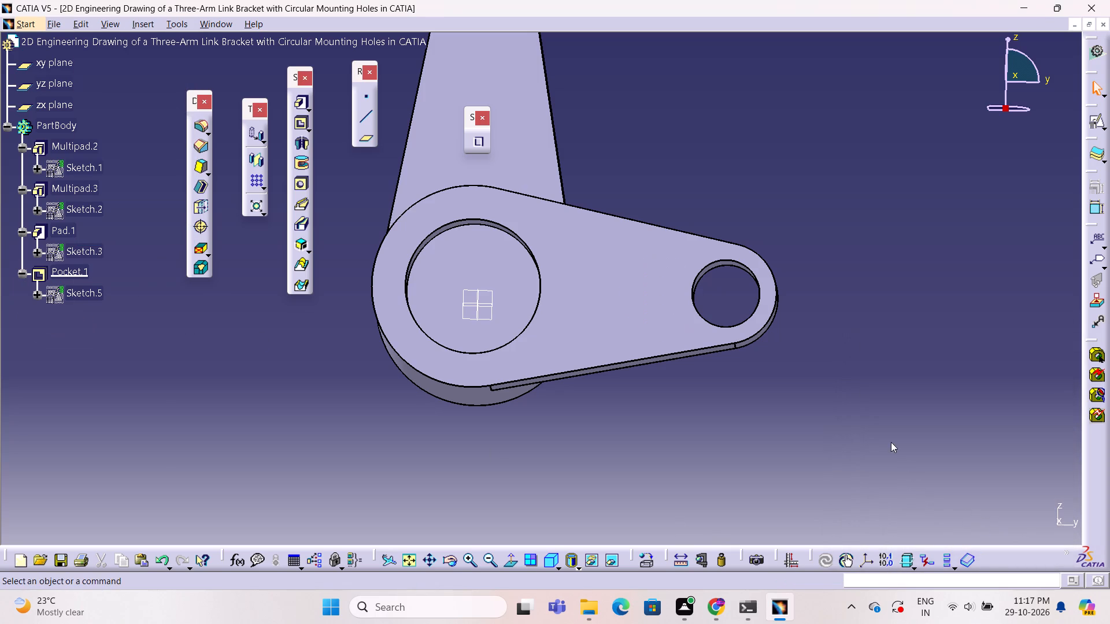
pyautogui.click(884, 423)
# Examine the bracket in the standard right view and the standard front view.
pyautogui.click(560, 565)
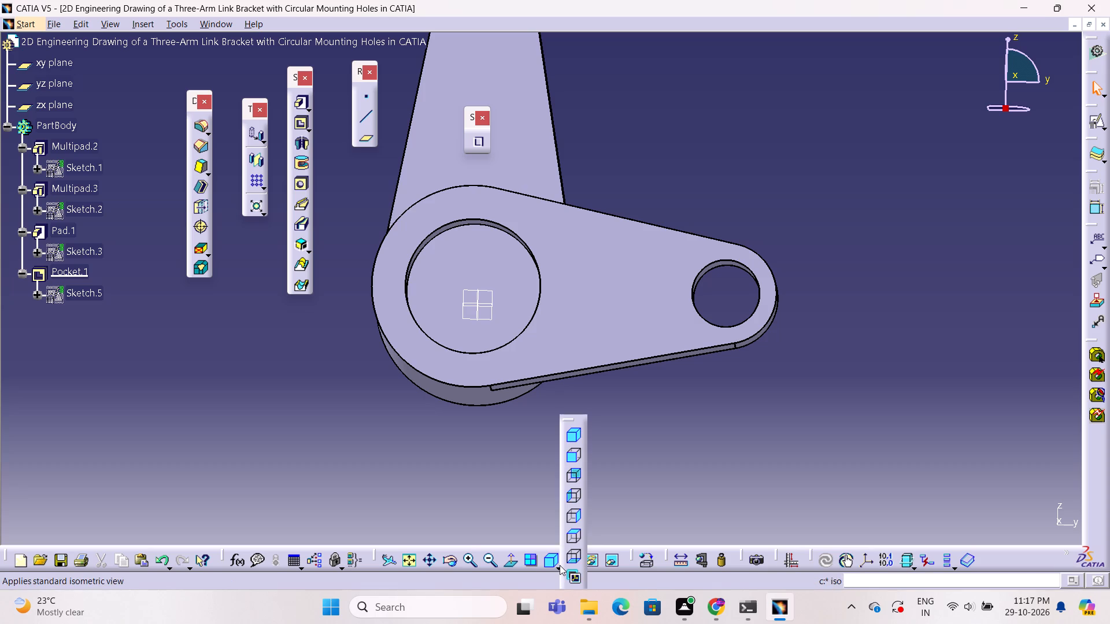
pyautogui.click(575, 517)
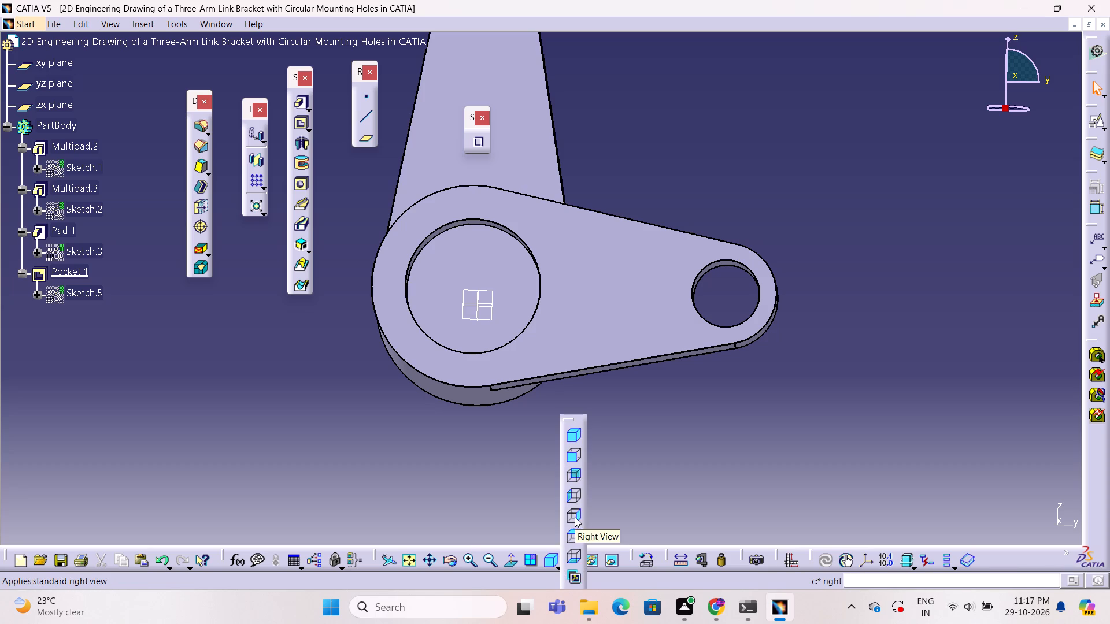
pyautogui.keyDown('ctrl'); pyautogui.moveTo(783, 284); pyautogui.dragTo(781, 309, button='middle'); pyautogui.keyUp('ctrl')
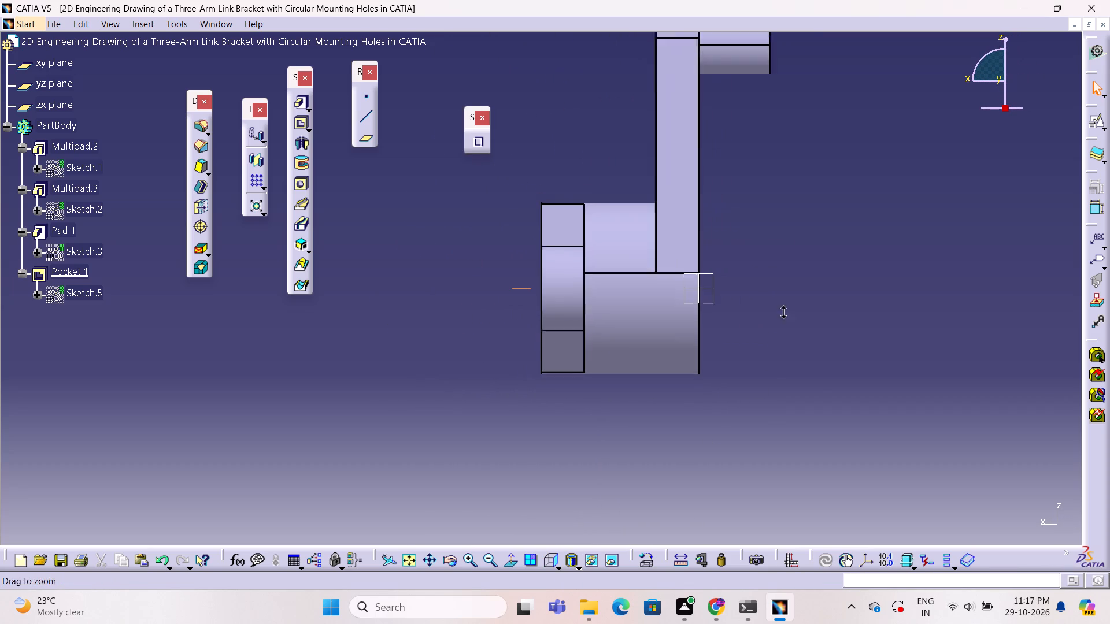
pyautogui.keyDown('ctrl'); pyautogui.moveTo(781, 309); pyautogui.dragTo(769, 370, button='middle'); pyautogui.keyUp('ctrl')
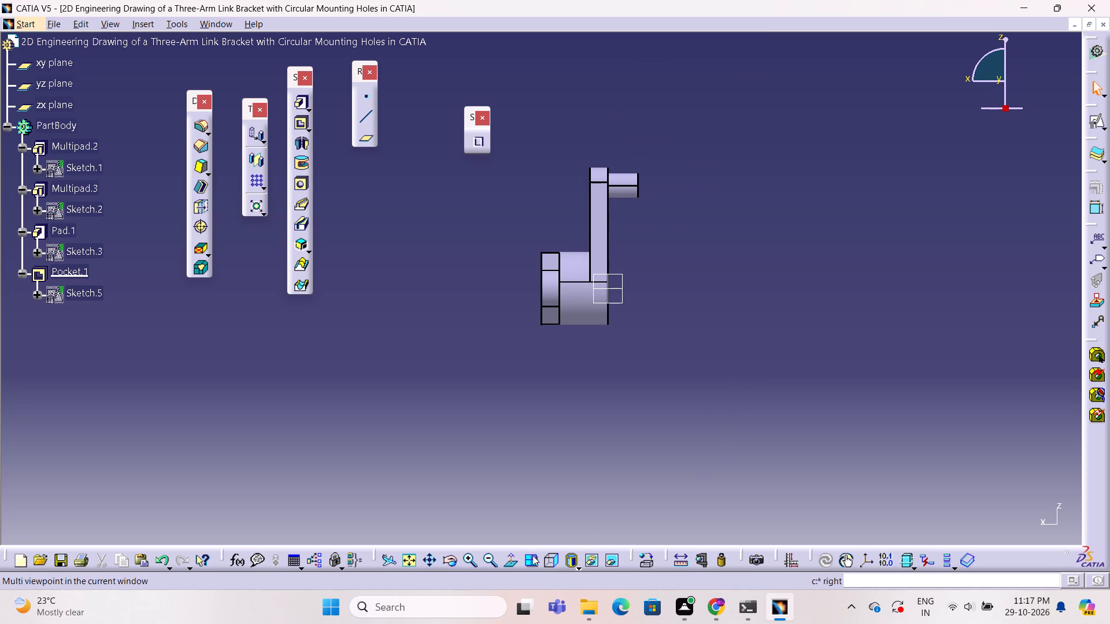
pyautogui.click(561, 566)
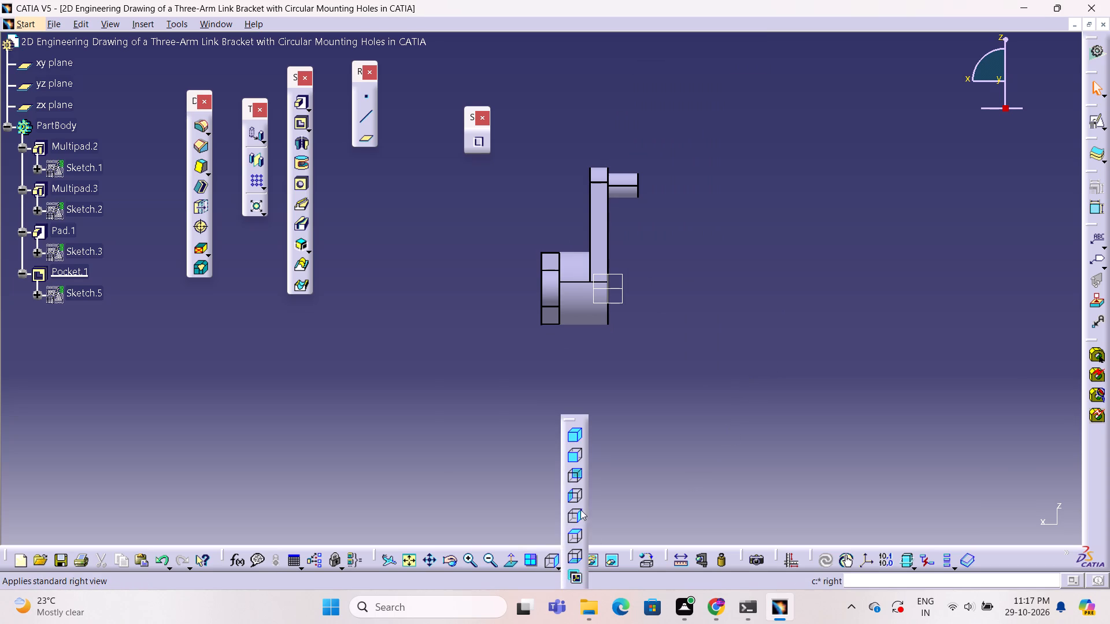
pyautogui.click(579, 461)
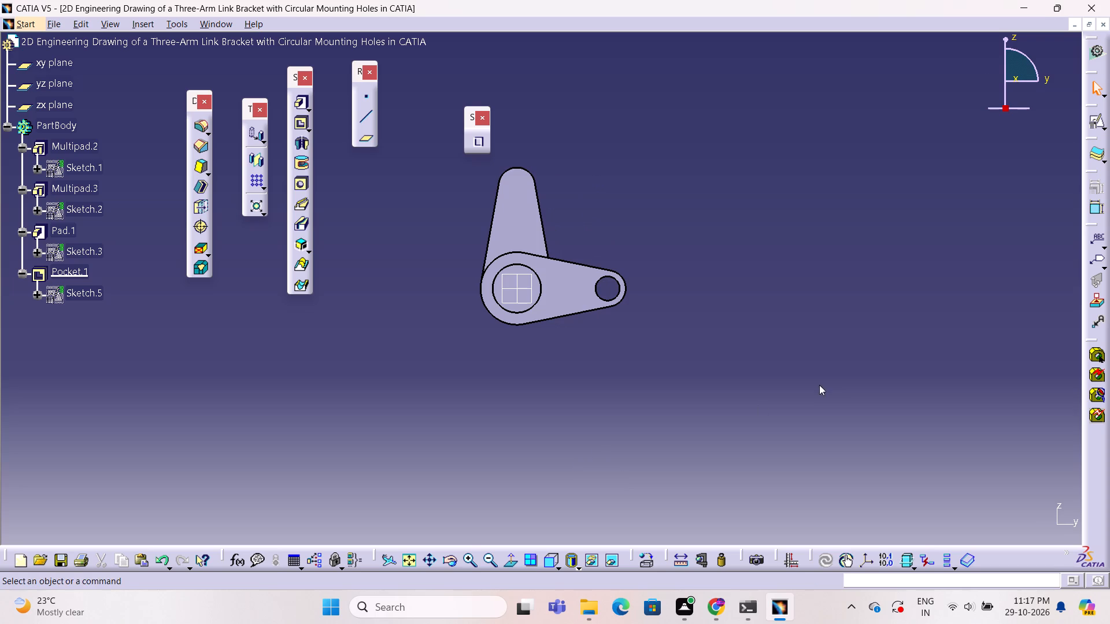
pyautogui.keyDown('ctrl'); pyautogui.moveTo(789, 365); pyautogui.dragTo(795, 321, button='middle'); pyautogui.keyUp('ctrl')
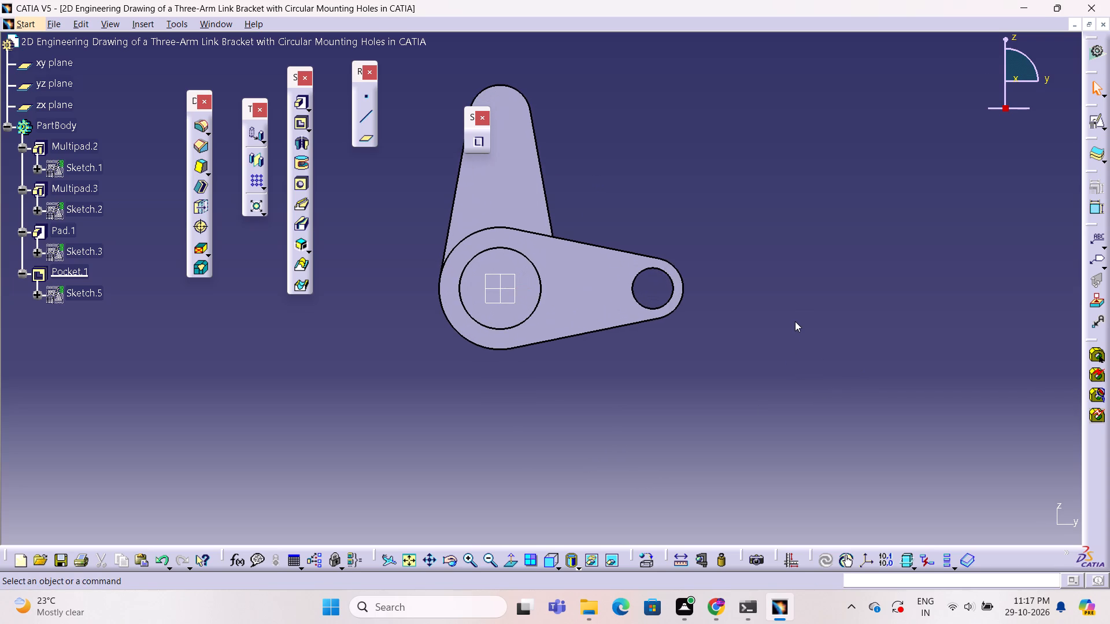
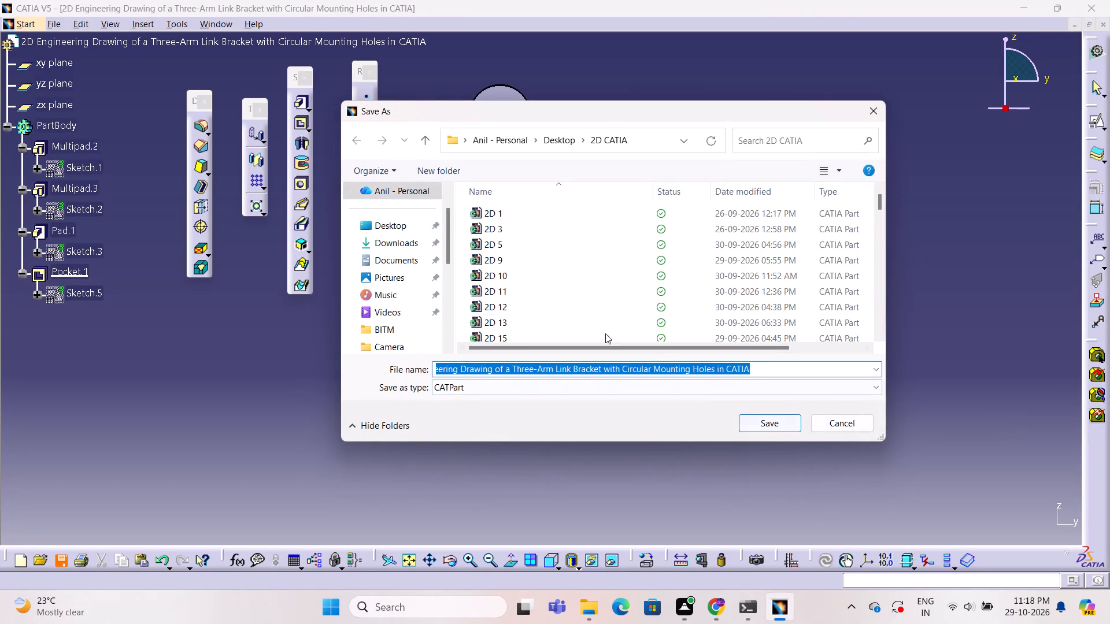
# Save the part as a CATPart named "2D Engineering Drawing of a Three-Arm Link Bracket with Circular Mounting Holes in CATIA" in the 2D CATIA folder.
pyautogui.click(775, 429)
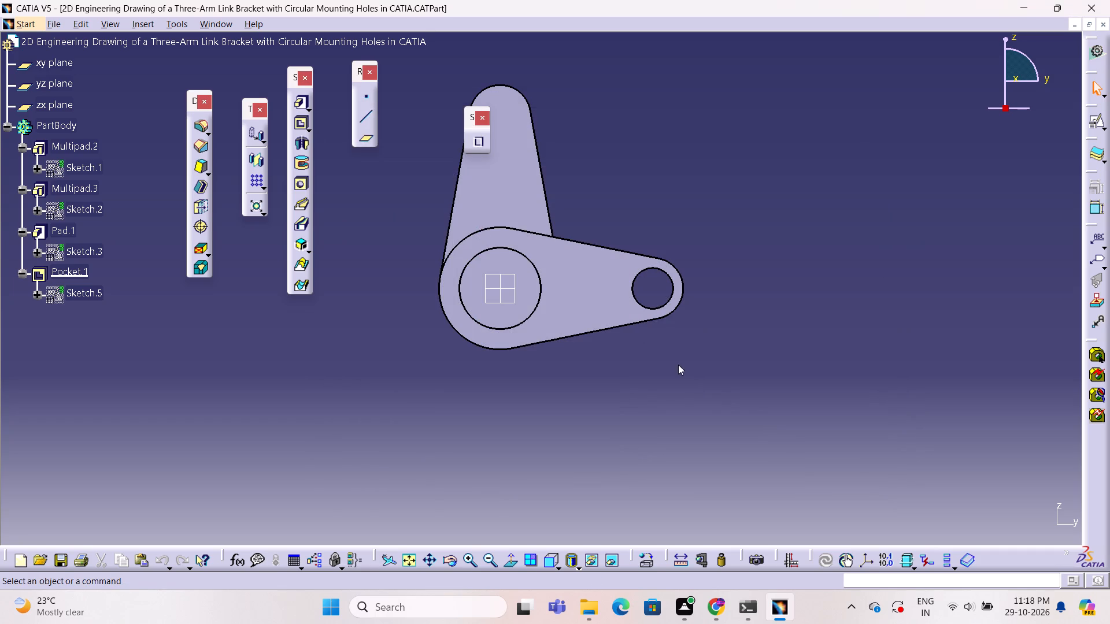
# Save a copy of the bracket part in igs format in the 2D CATIA folder, keeping the same file name.
pyautogui.click(59, 23)
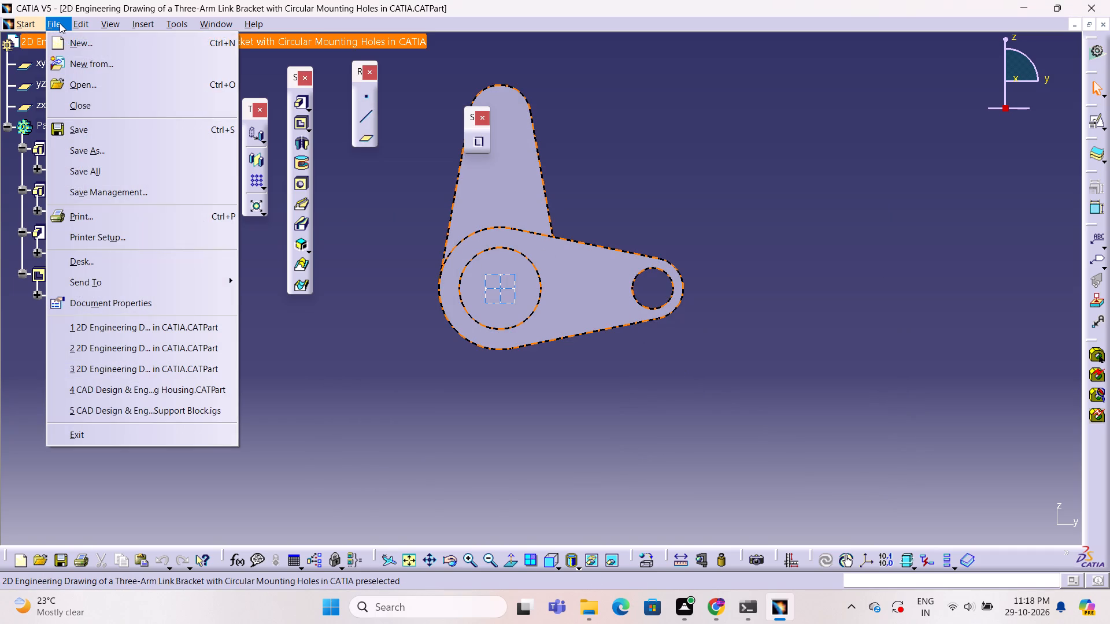
pyautogui.click(109, 147)
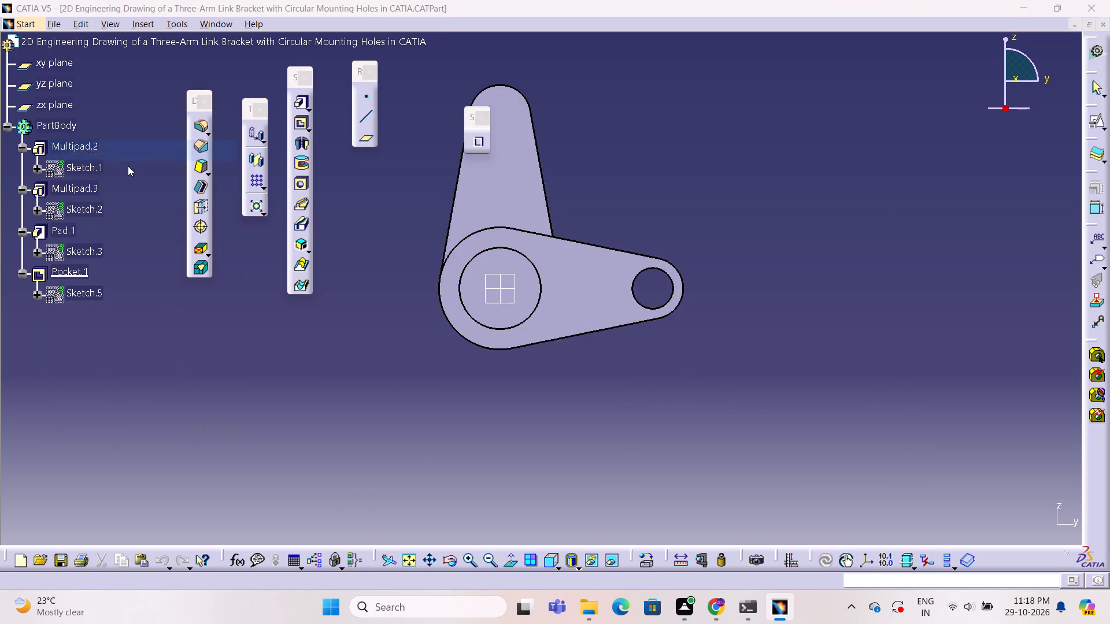
pyautogui.click(716, 387)
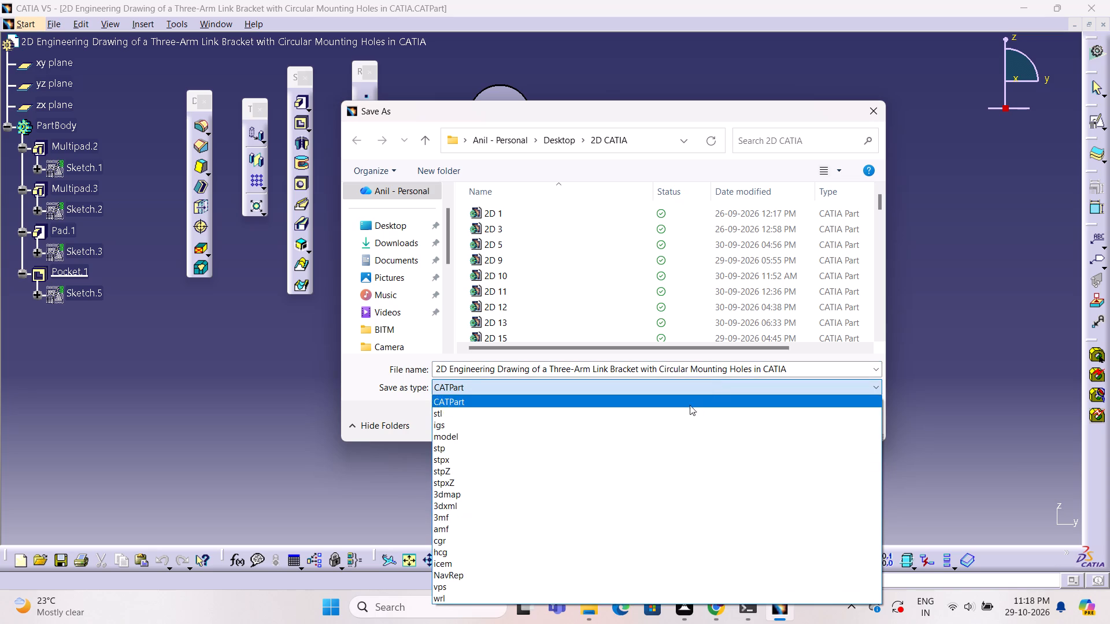
pyautogui.click(663, 425)
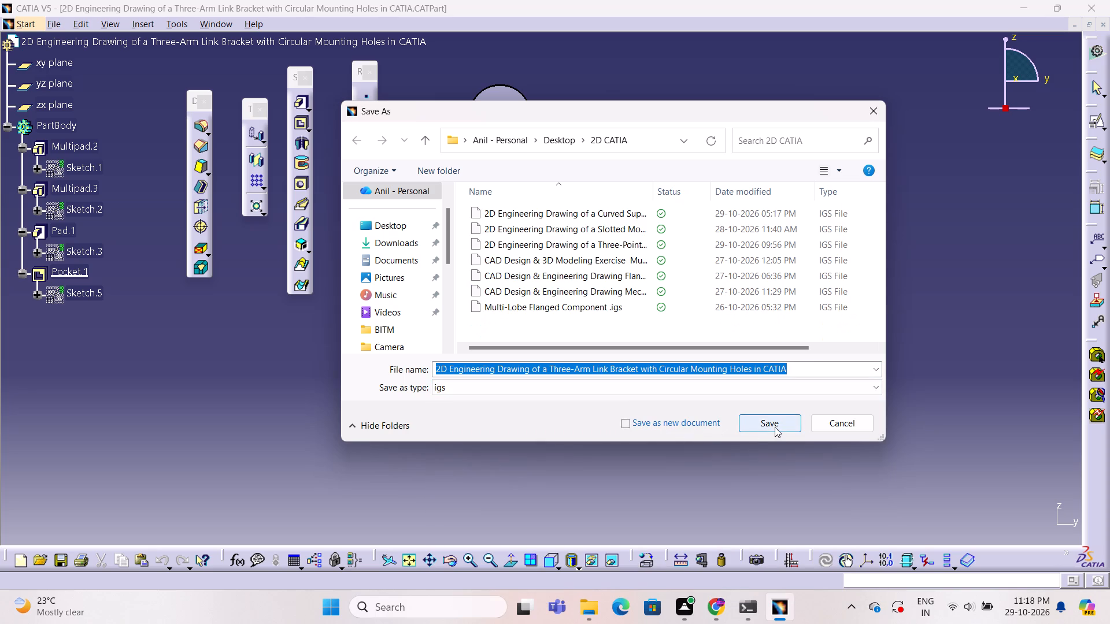
pyautogui.click(775, 427)
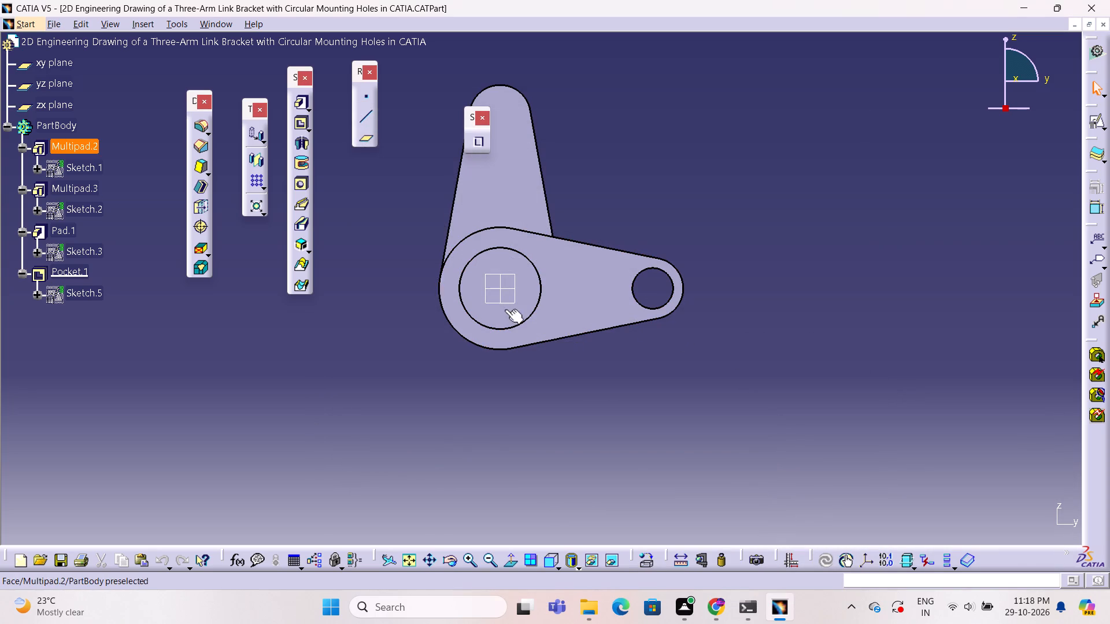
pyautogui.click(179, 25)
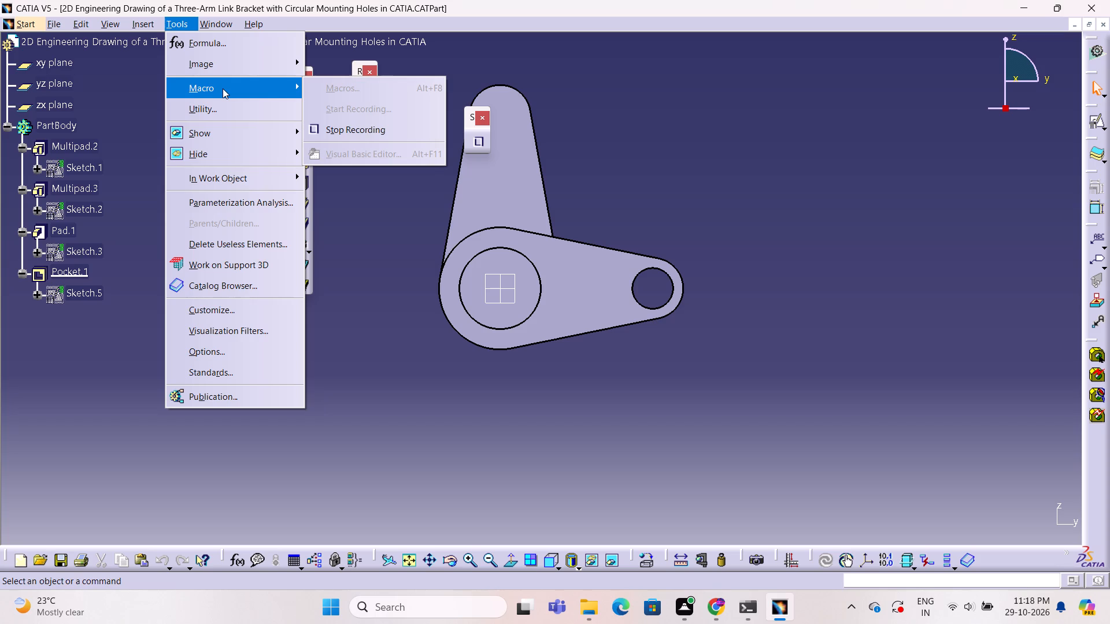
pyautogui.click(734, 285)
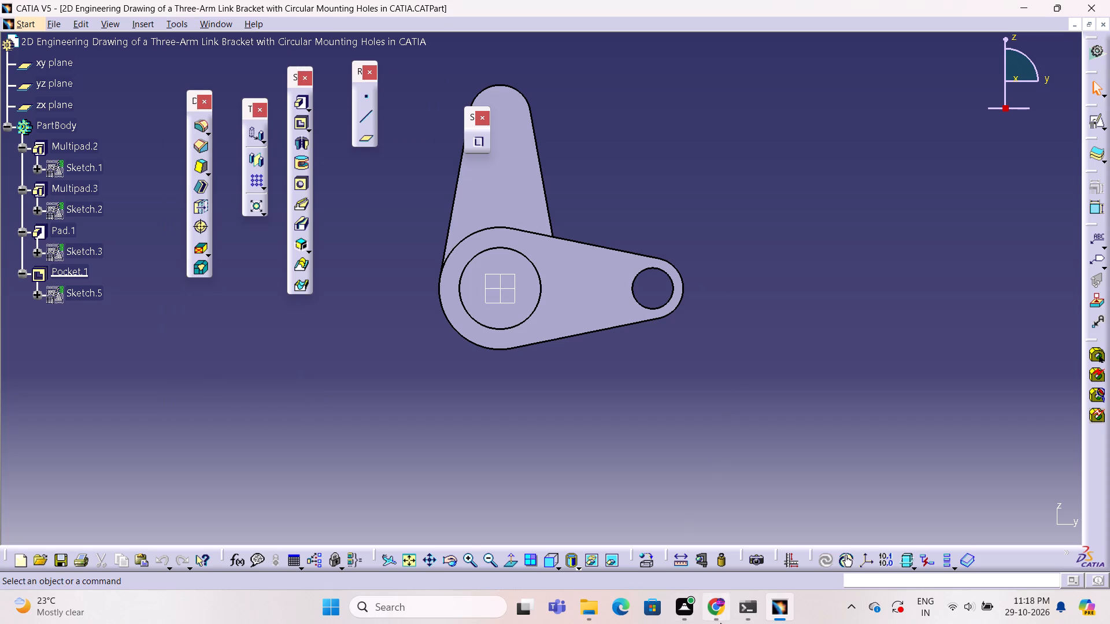
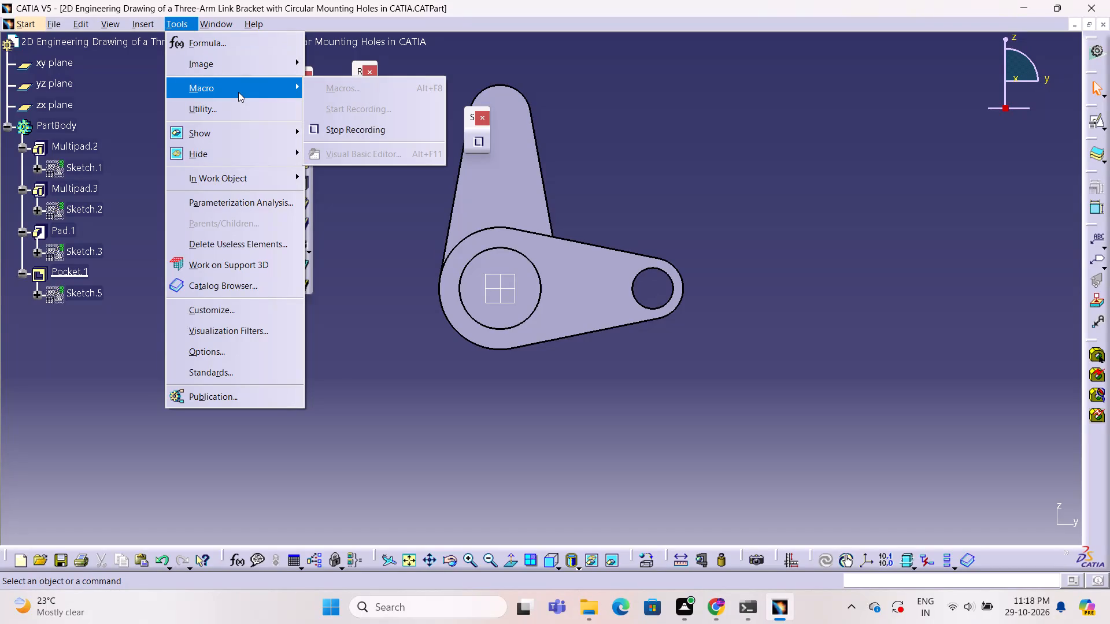
# Stop the running macro recording.
pyautogui.click(238, 92)
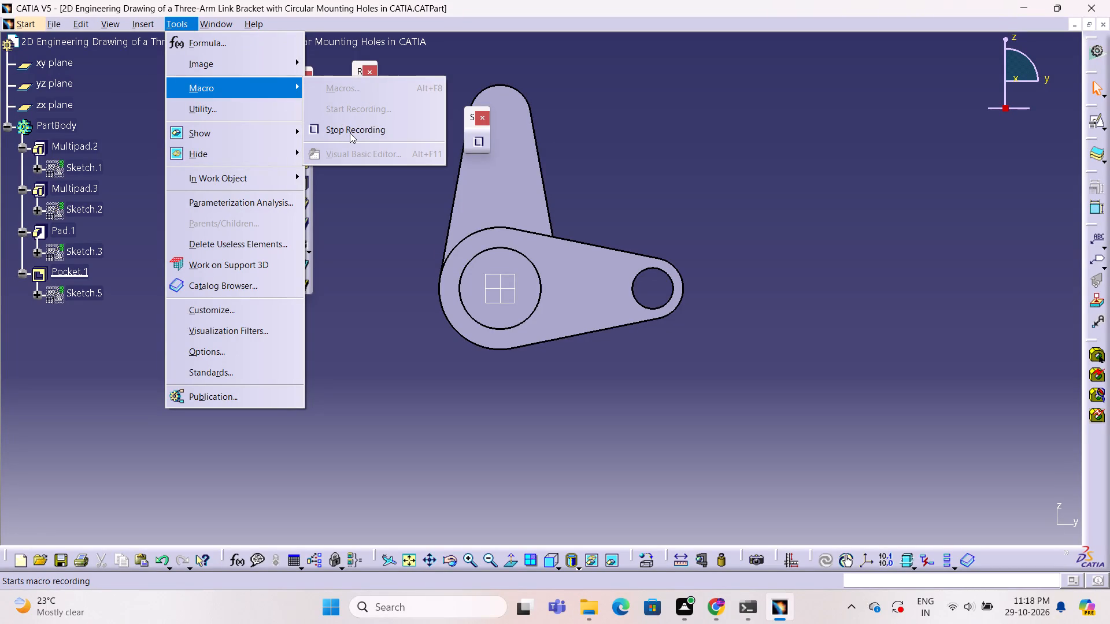
pyautogui.click(350, 133)
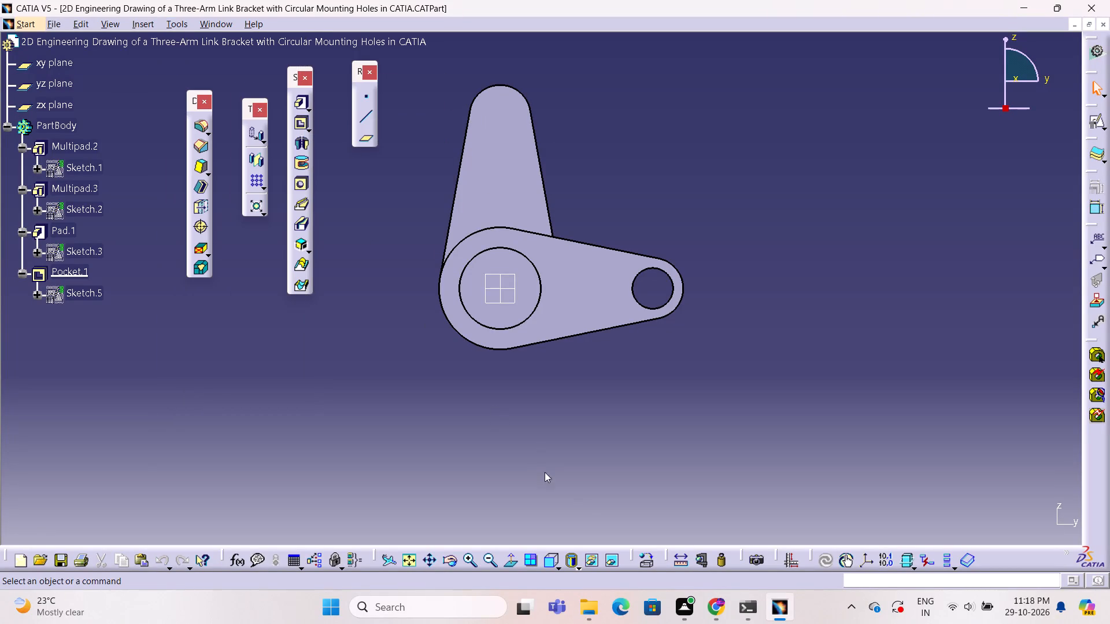